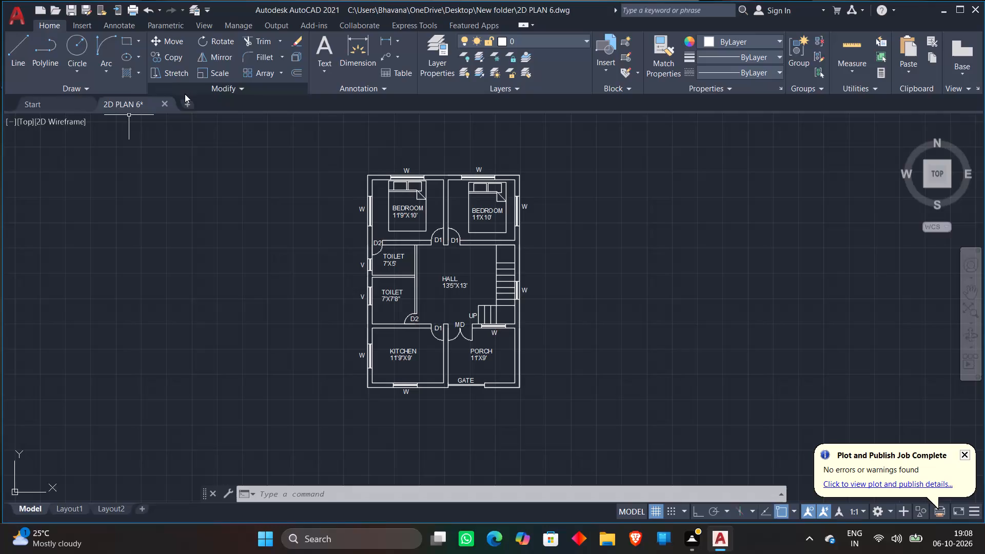
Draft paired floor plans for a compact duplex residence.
Create a new blank drawing alongside the open 2D PLAN 6 drawing.
click(187, 103)
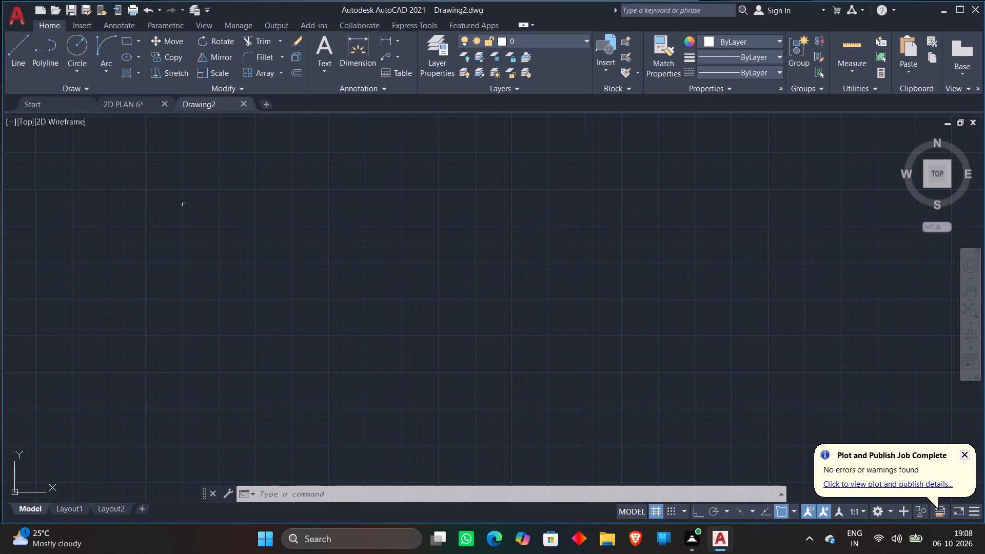
Turn on log file recording for the new drawing with the LOGFILEON command.
scroll(296, 184, down, 4)
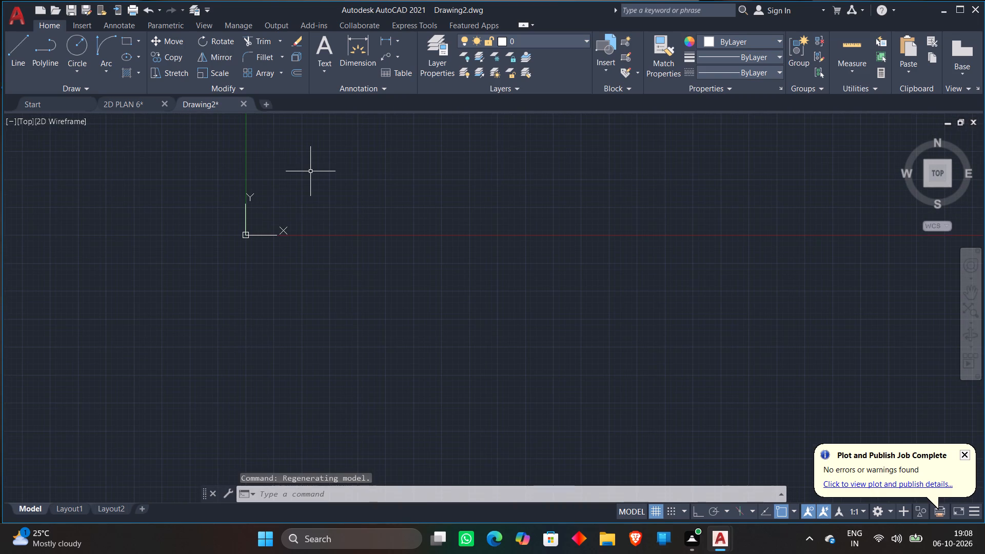
middle_drag(310, 171, 167, 374)
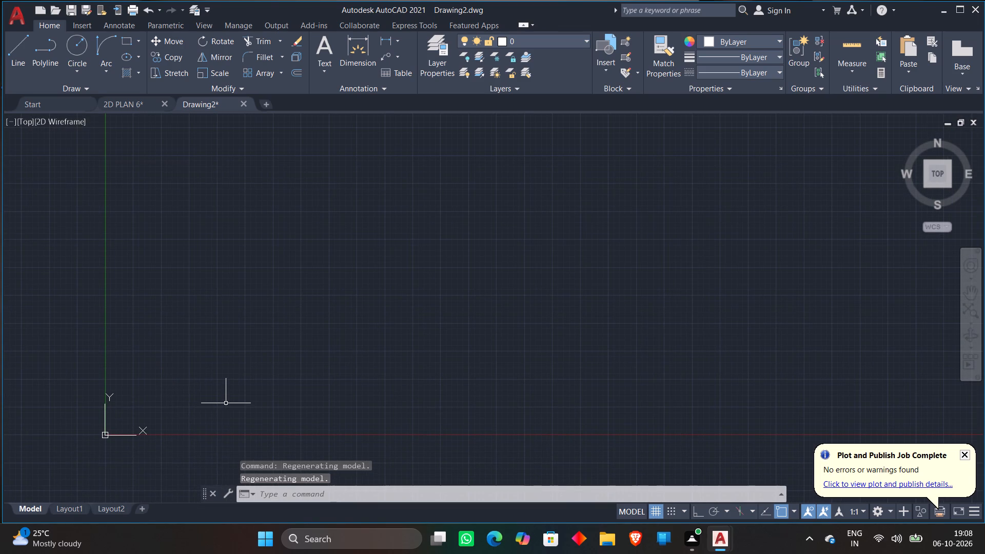
text(LO)
key(g)
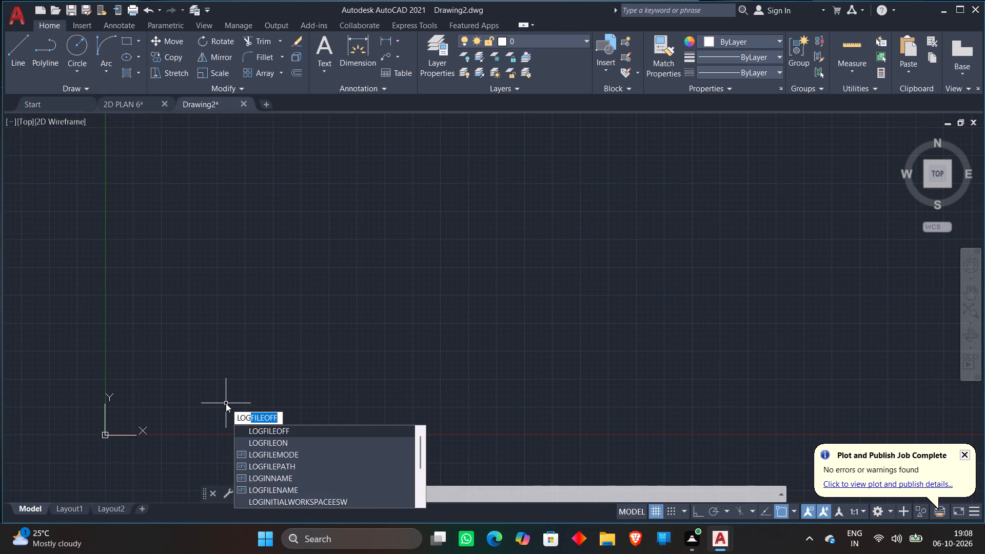
click(258, 442)
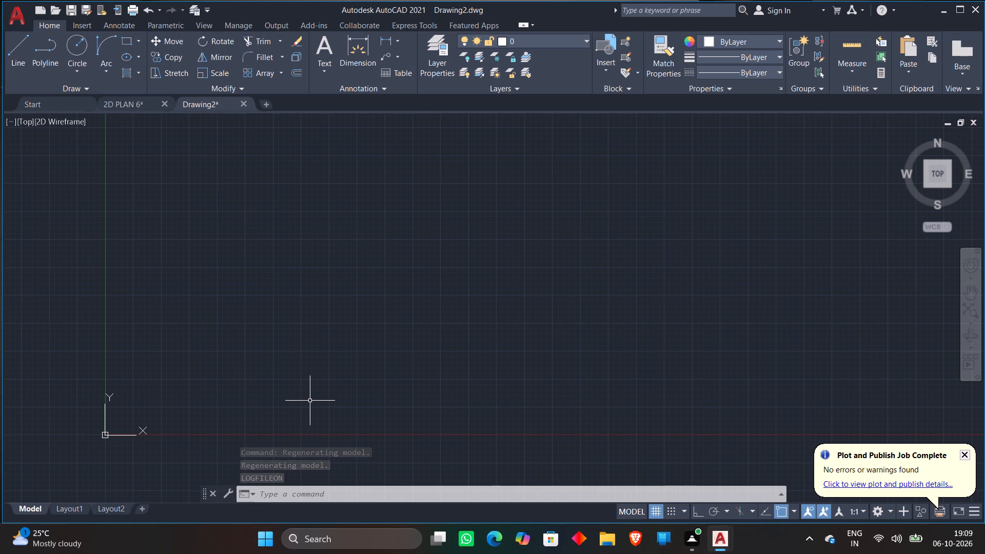
Configure the drawing units to Engineering length with 0'-0.00" precision and an insertion scale in Feet.
text(UNI)
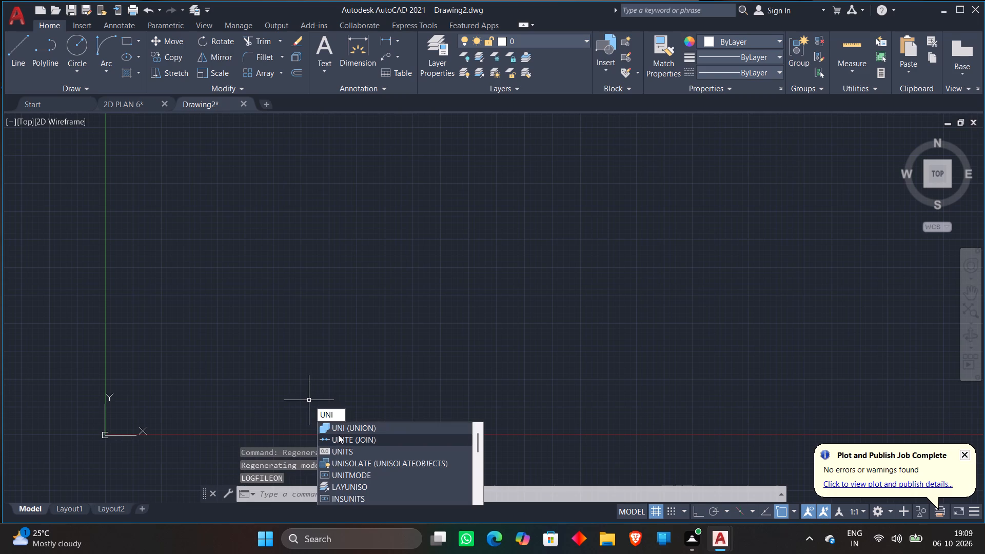
click(350, 456)
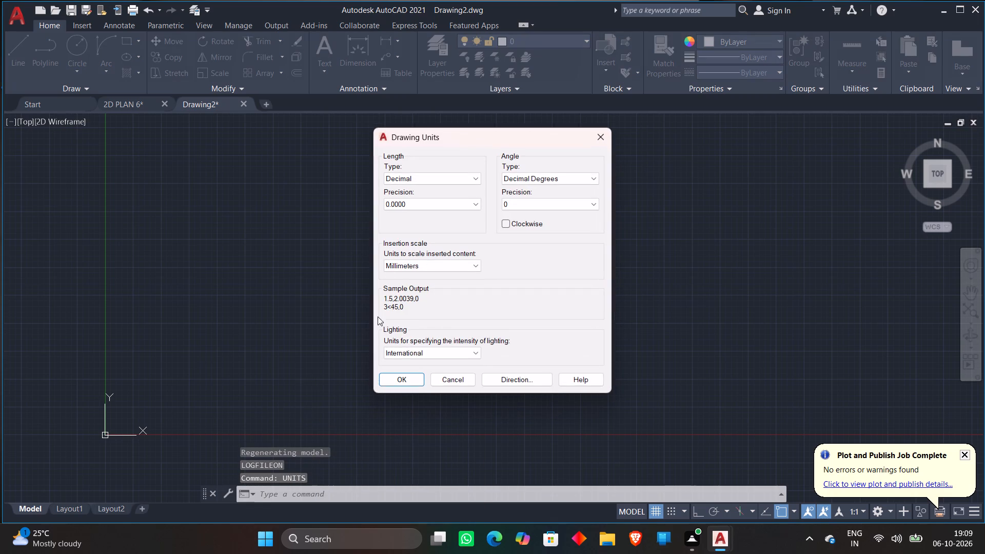
click(432, 181)
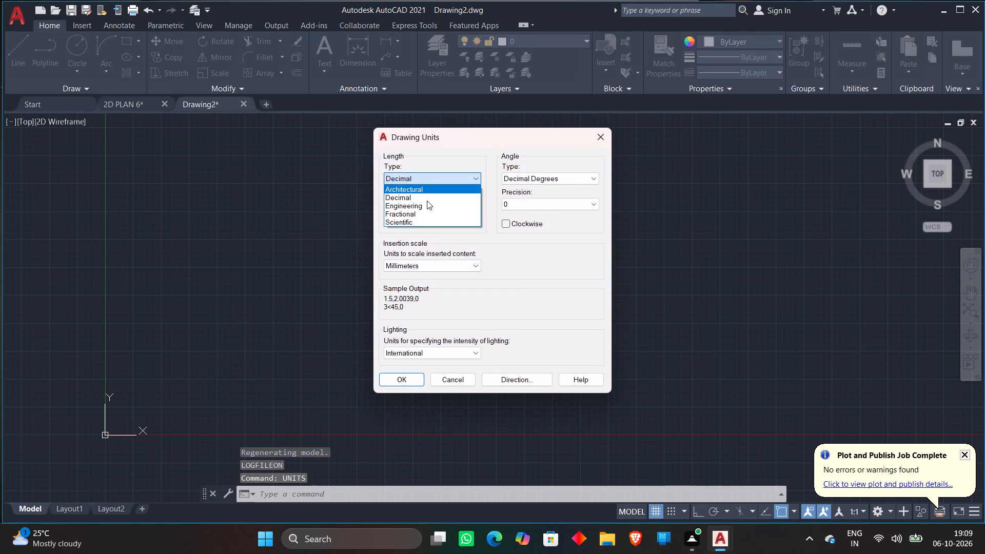
click(425, 206)
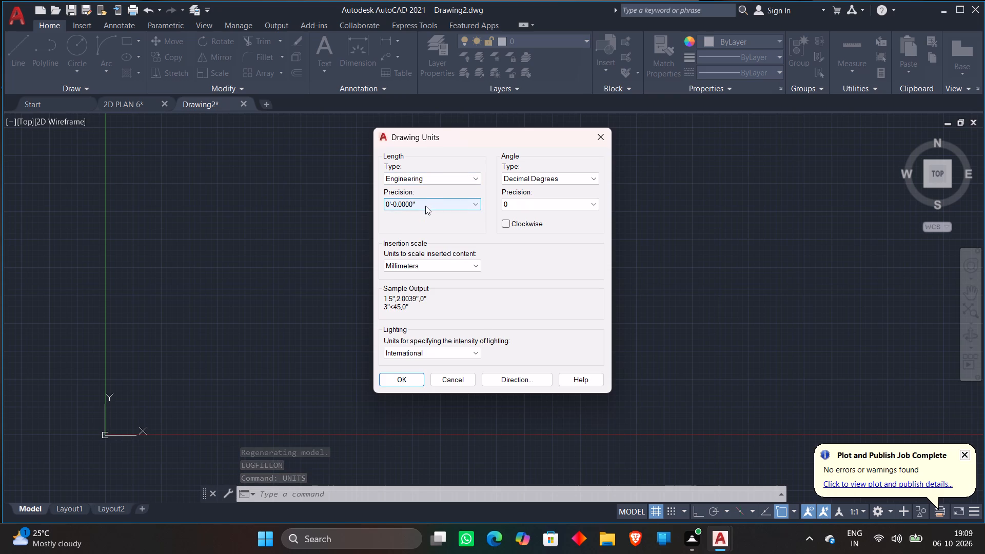
click(425, 204)
click(418, 229)
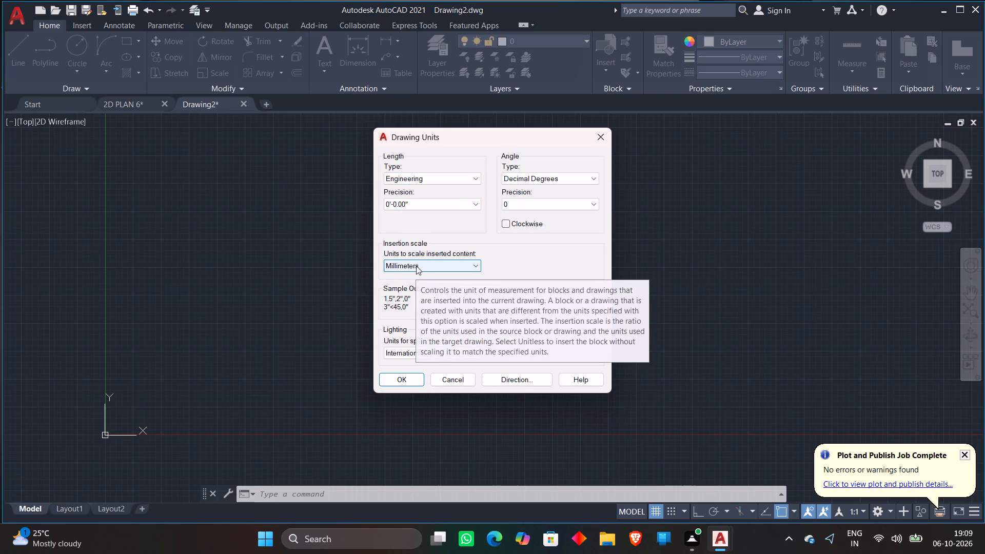
click(415, 263)
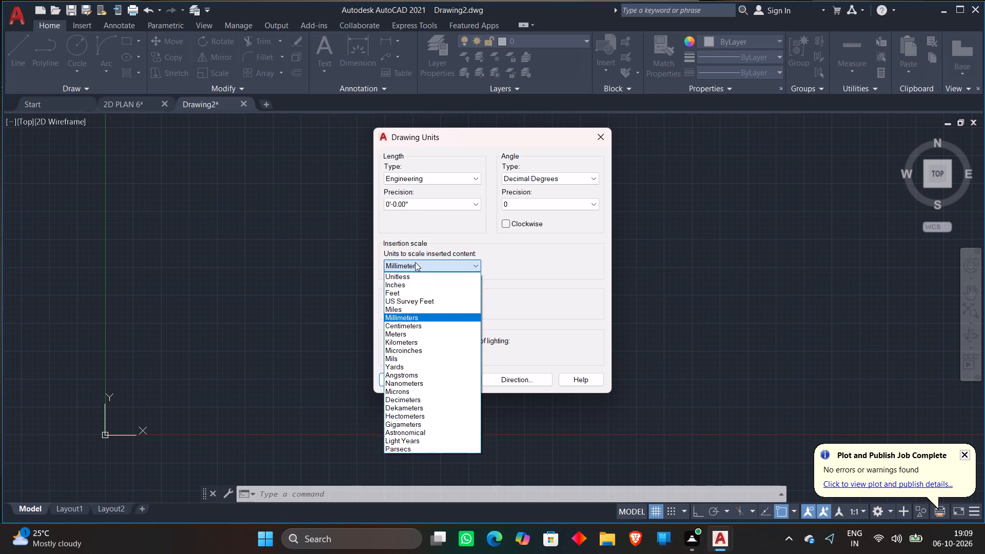
click(409, 295)
click(400, 378)
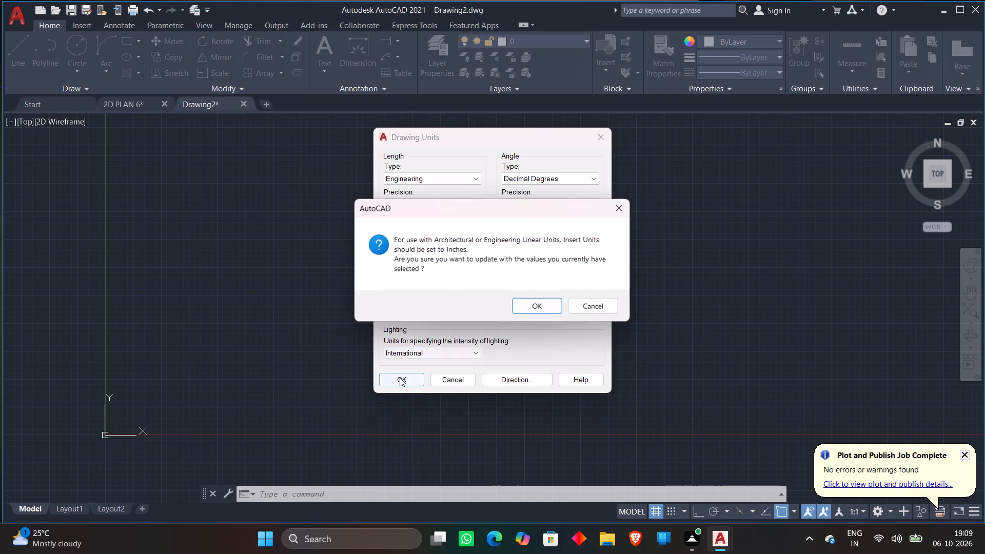
click(525, 303)
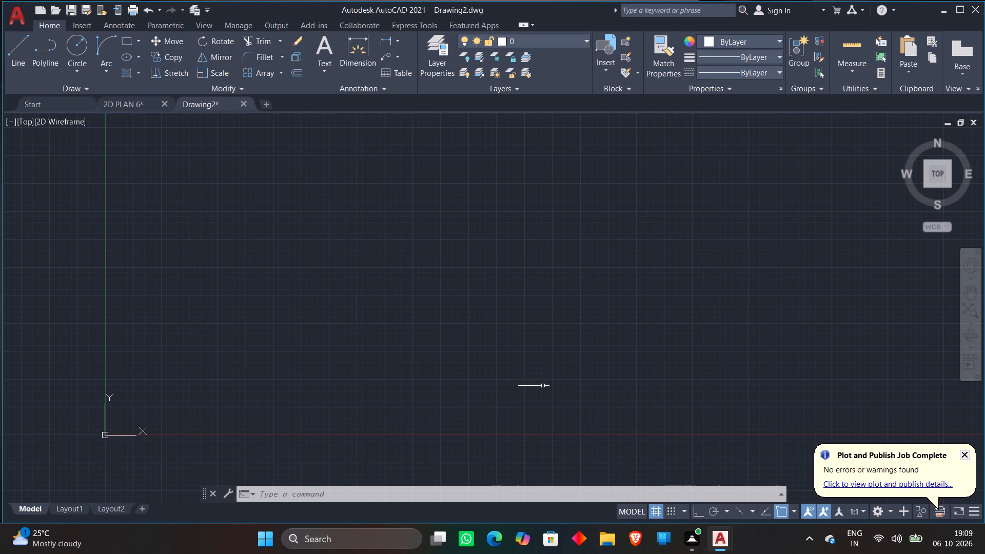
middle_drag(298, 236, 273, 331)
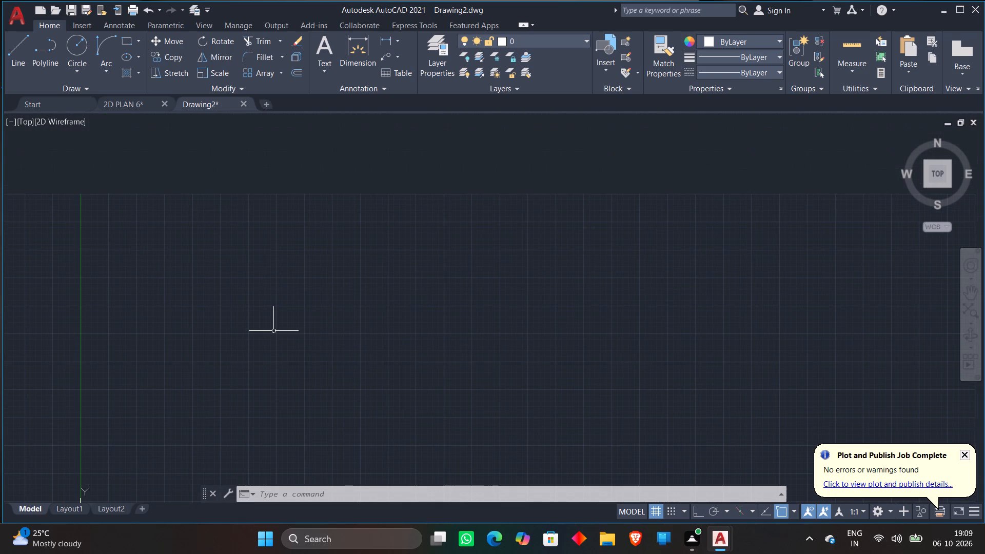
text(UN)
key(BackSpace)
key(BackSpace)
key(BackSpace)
Modify the ISO-25 dimension style's primary units to Engineering format with 0'-0.0" precision.
text(DIM)
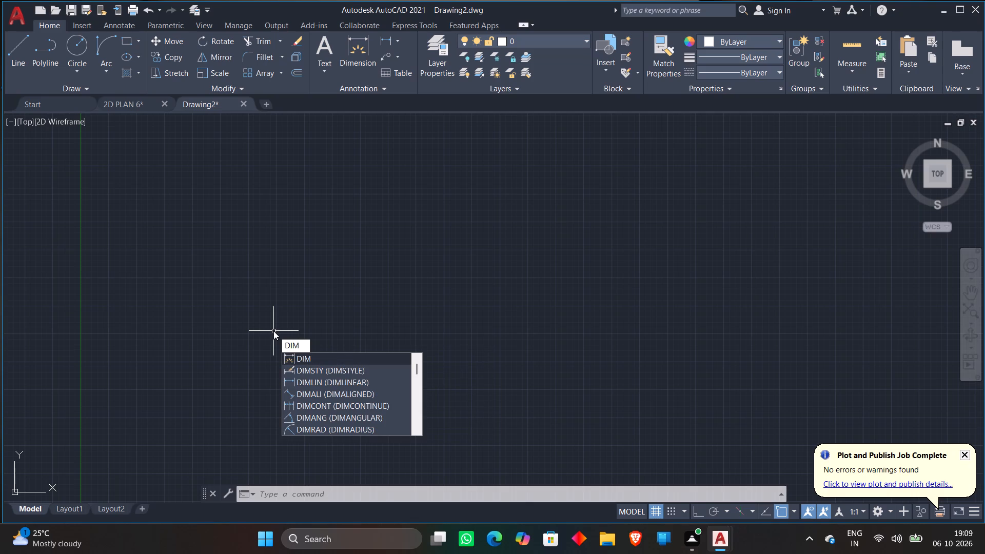
click(363, 369)
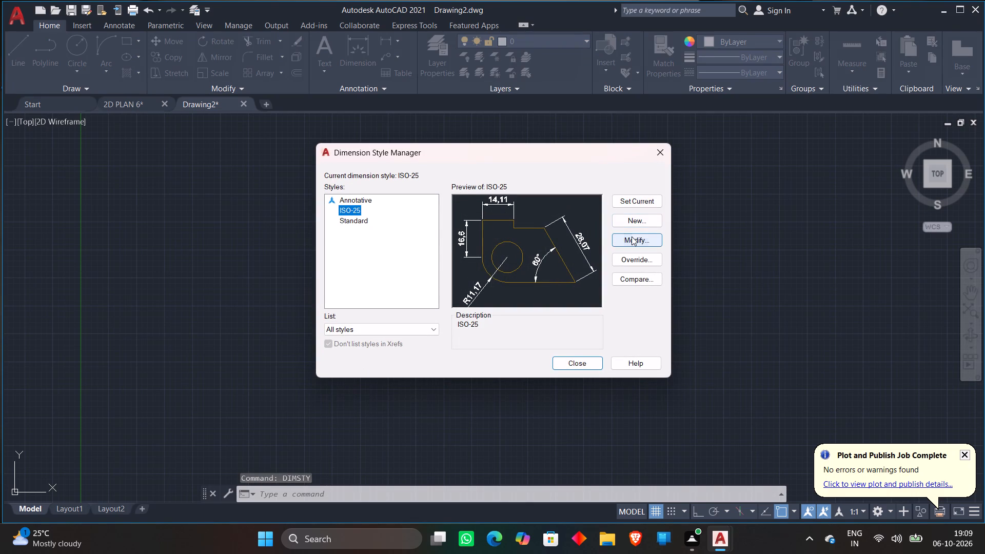
click(632, 236)
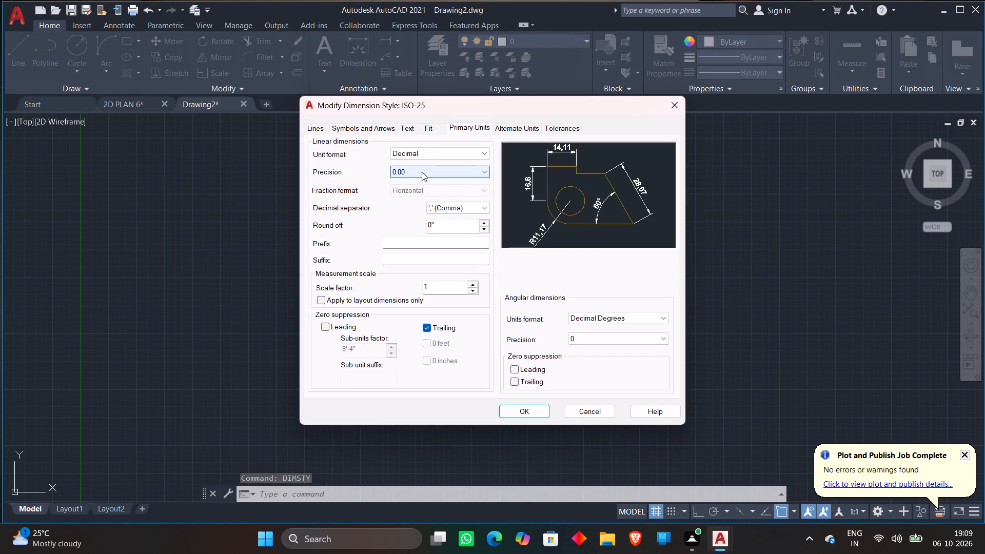
click(422, 150)
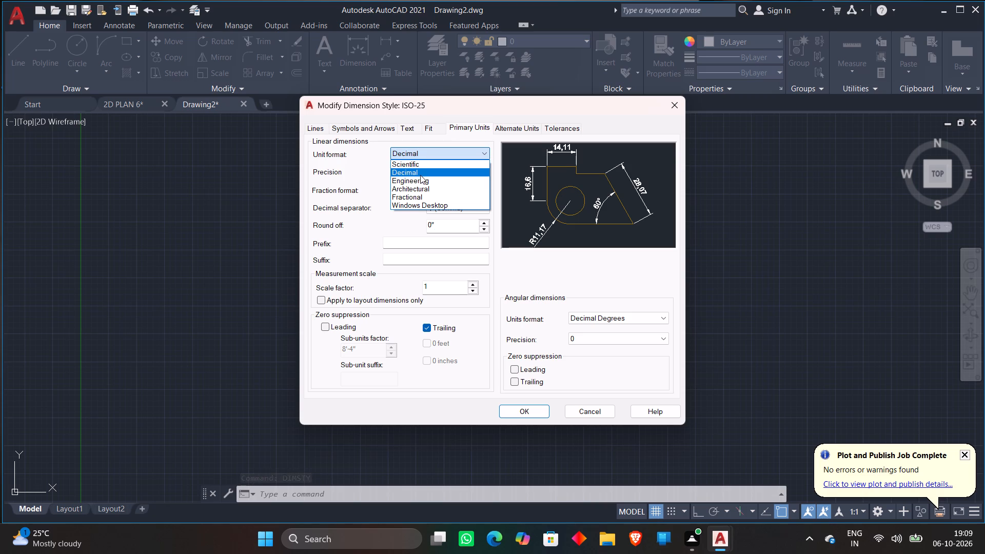
click(420, 179)
click(420, 172)
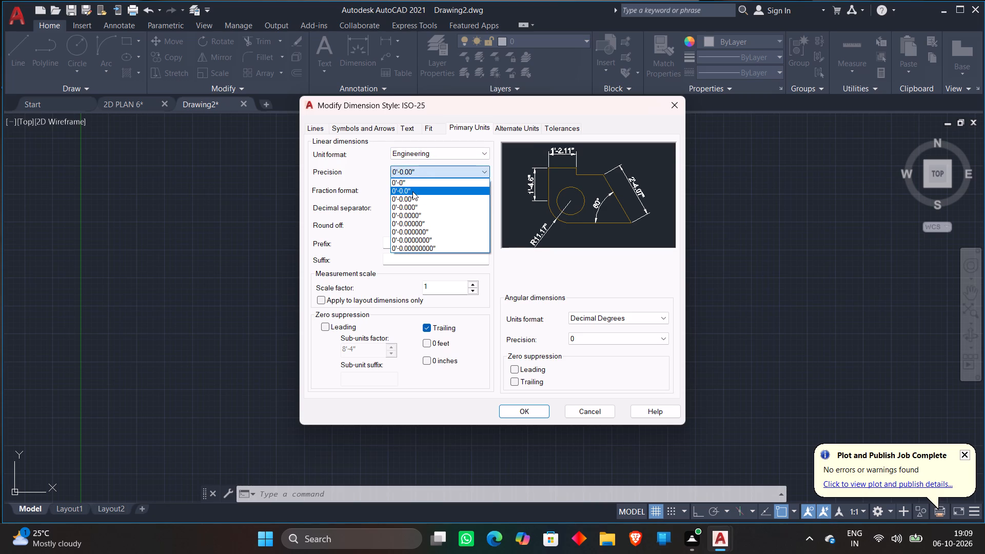
click(412, 191)
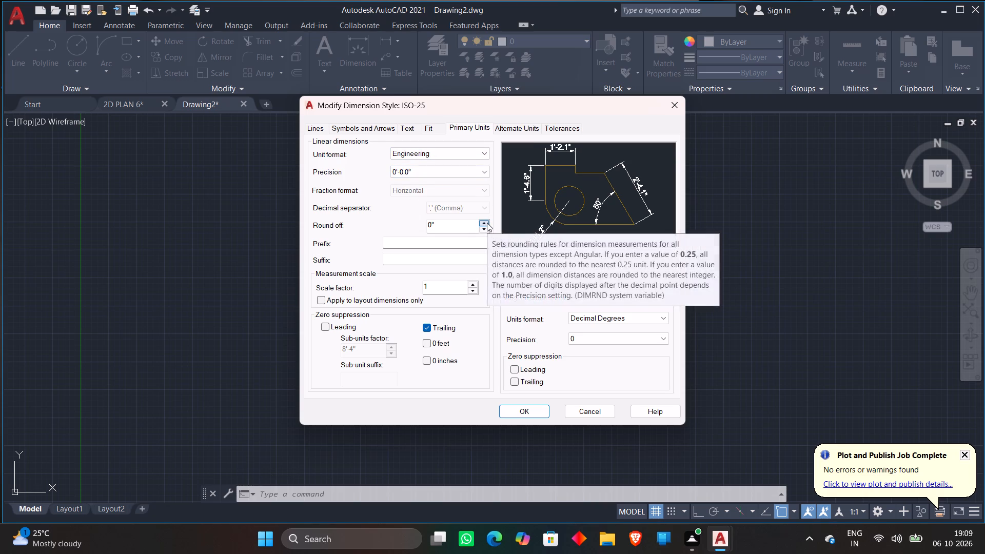
Set the ISO-25 dimension style's text height to 3.05".
click(409, 128)
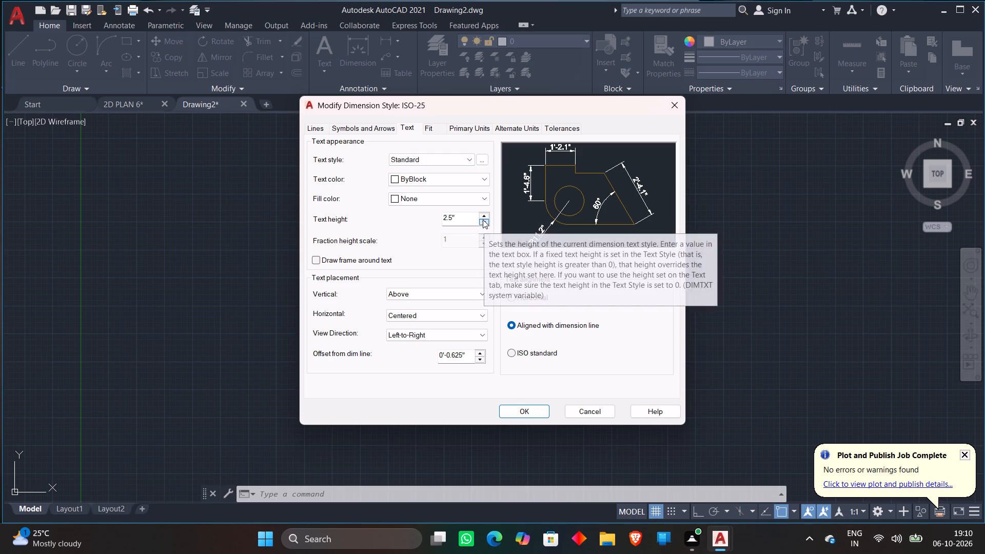
triple_click(486, 218)
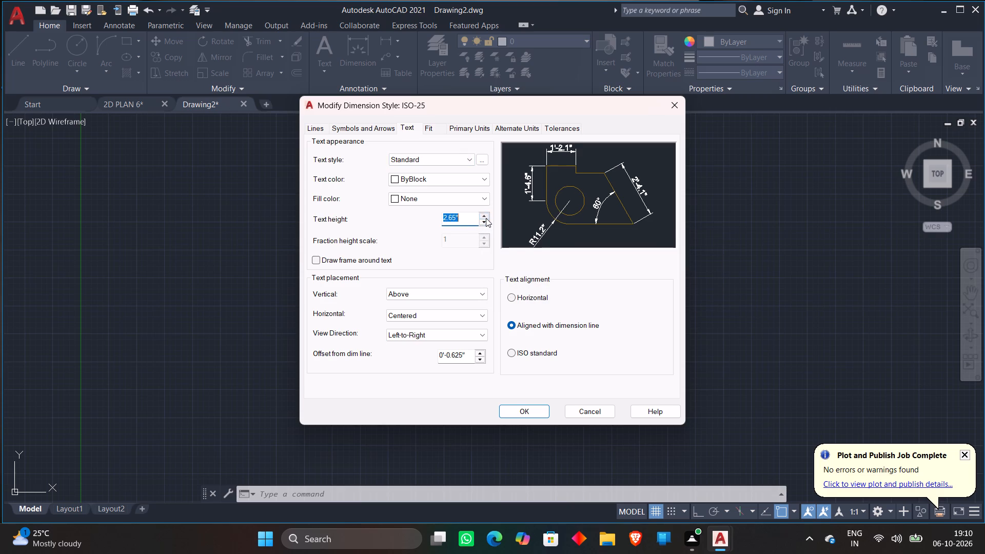
triple_click(486, 218)
click(486, 218)
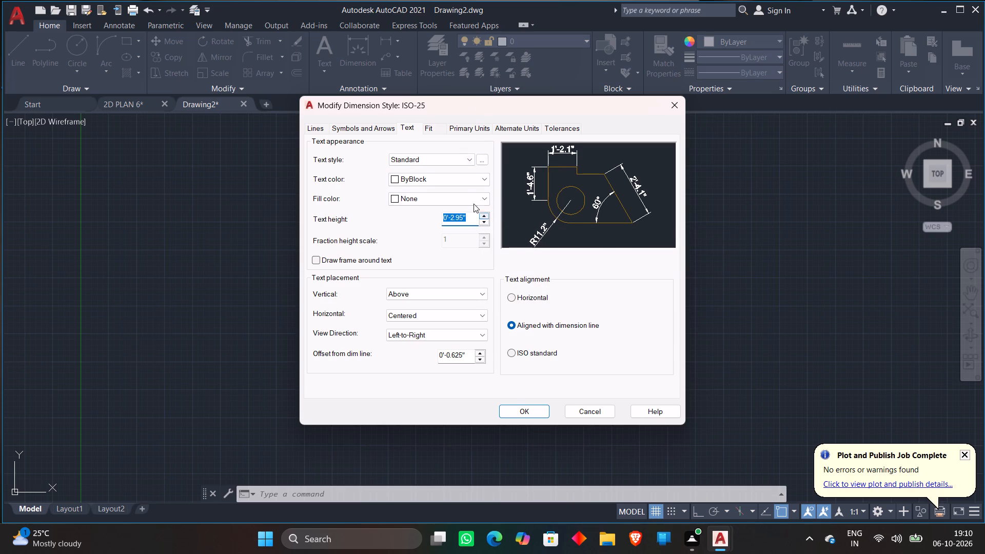
double_click(488, 216)
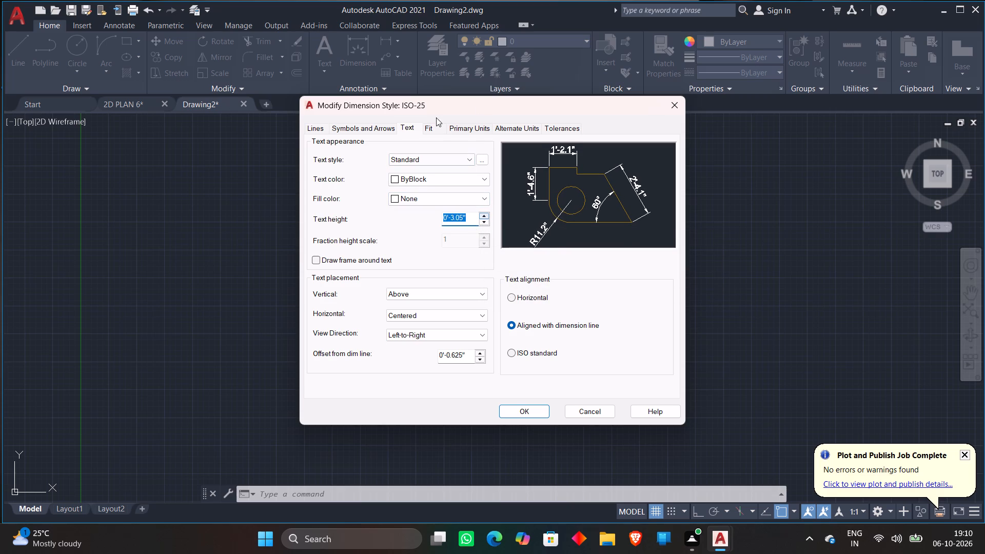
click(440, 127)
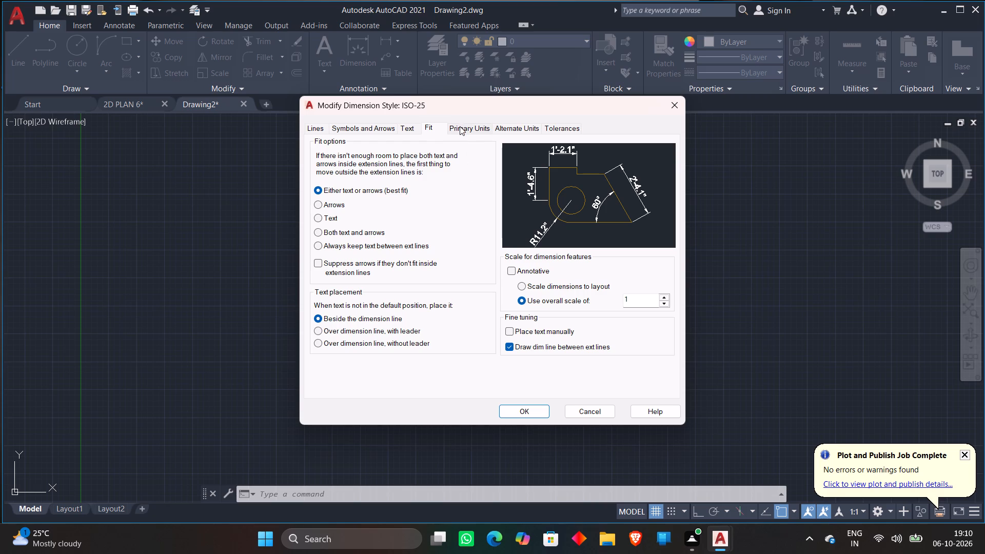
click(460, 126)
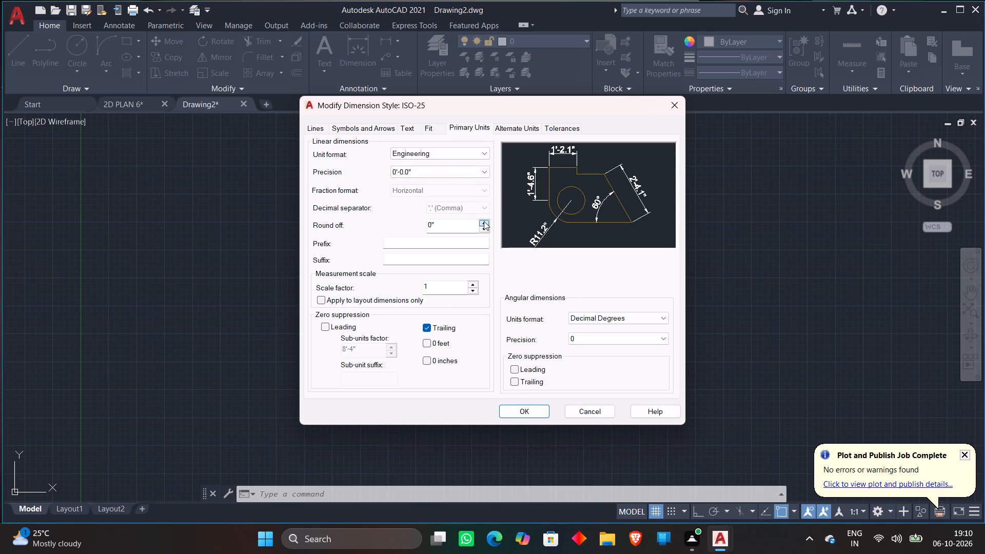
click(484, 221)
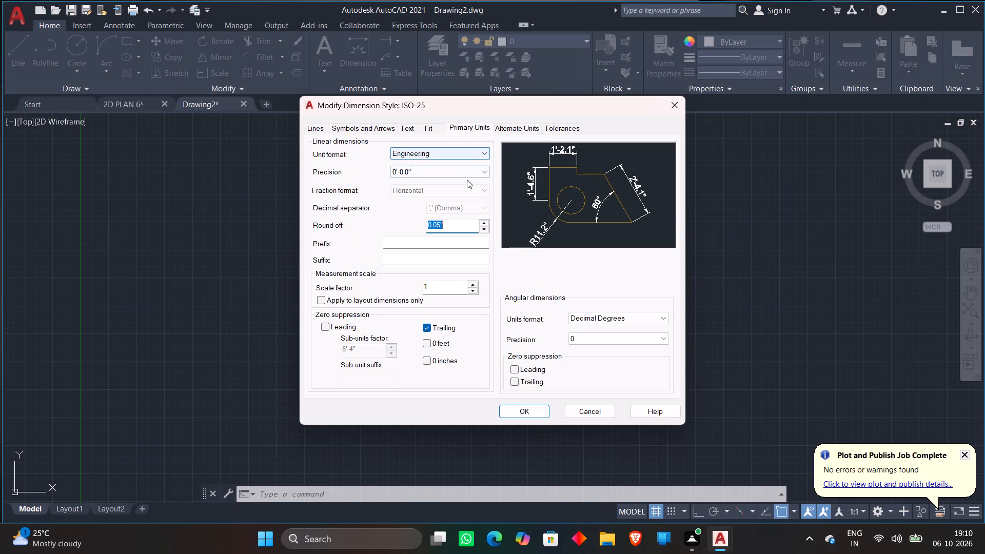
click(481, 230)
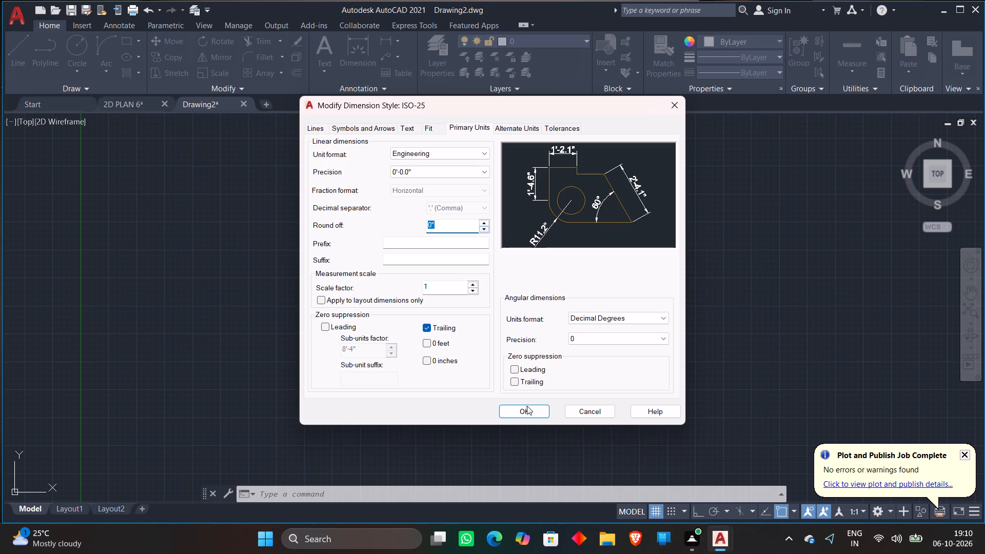
Apply the ISO-25 style modifications and make it the current dimension style.
click(520, 411)
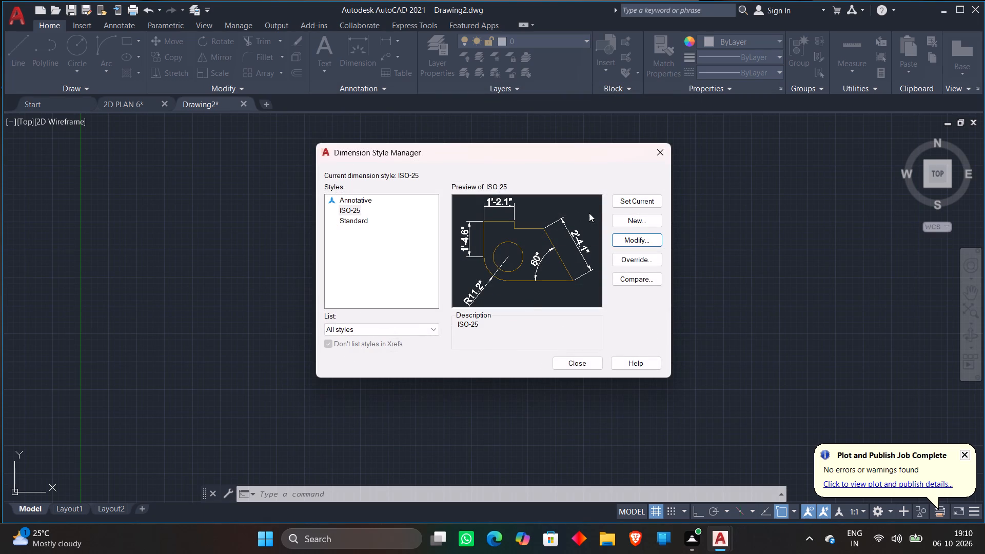
double_click(619, 199)
click(569, 363)
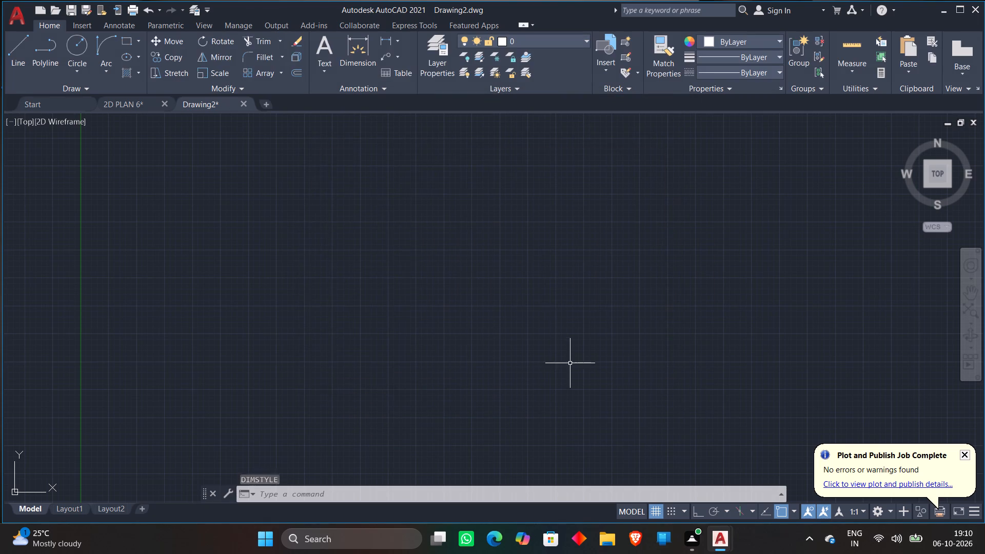
With Ortho on, draw three connected sides of a rectangle: 9'10" to the right, 13'6" down, and 9'10" back to the left.
scroll(404, 241, down, 1)
middle_drag(404, 240, 382, 338)
scroll(404, 284, down, 2)
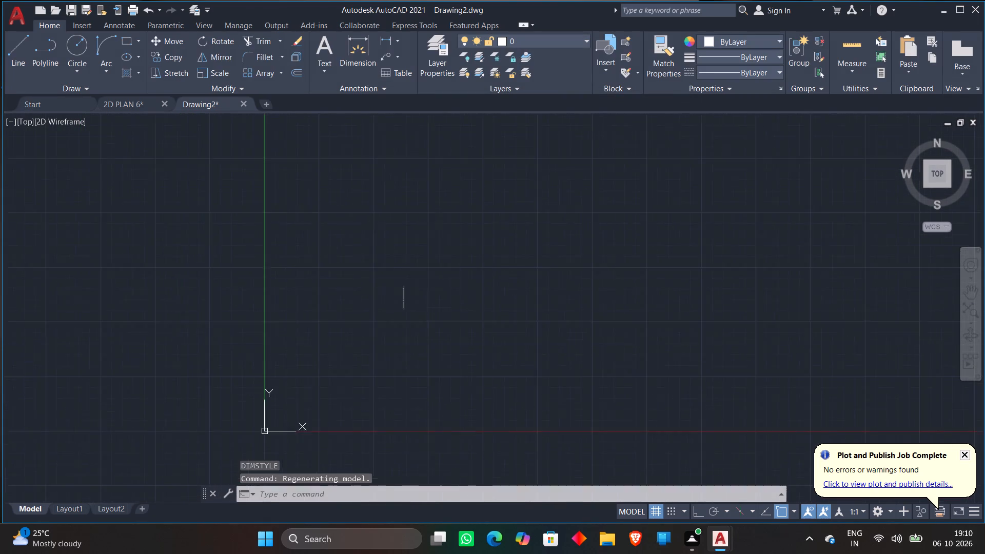
middle_drag(429, 266, 127, 415)
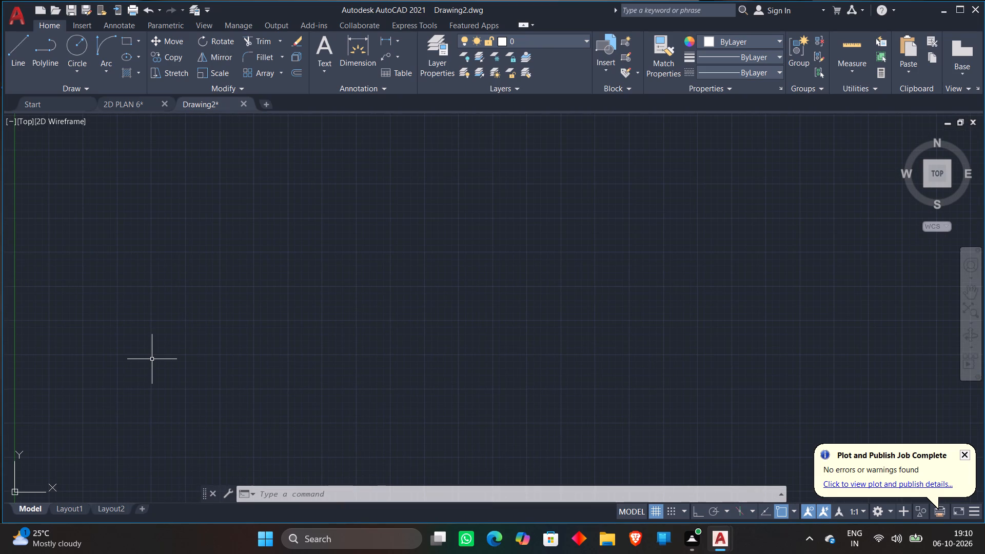
key(l)
key(Return)
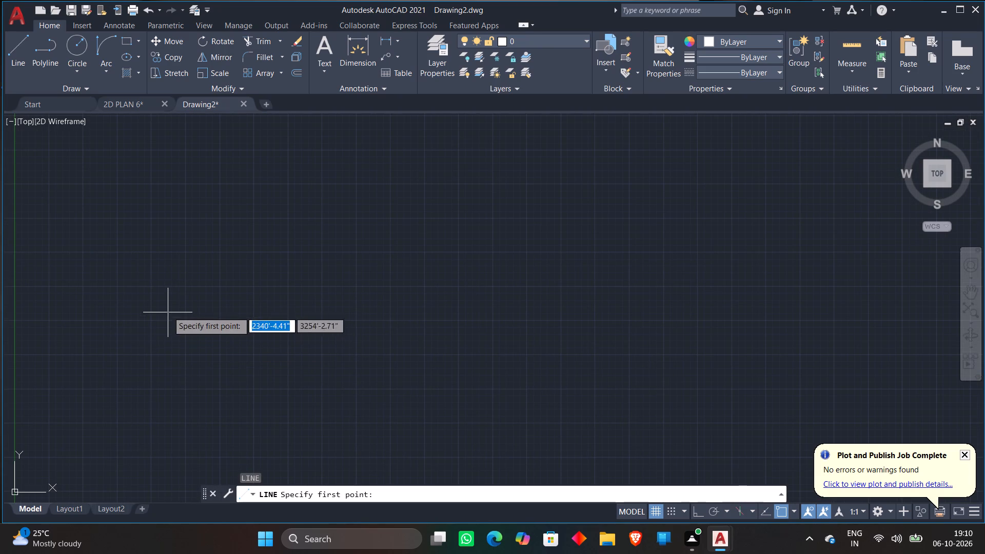
click(223, 164)
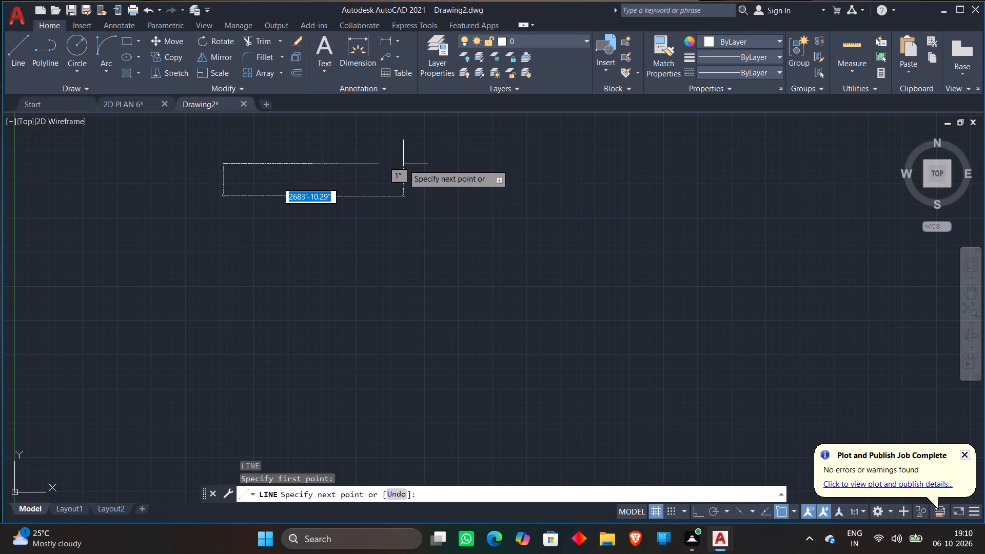
key(F8)
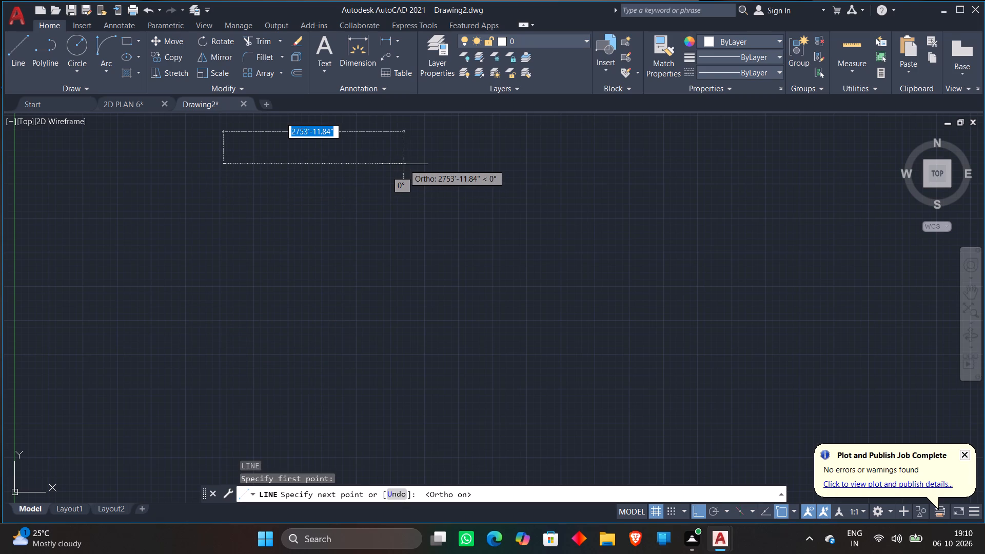
text(9'10")
key(Return)
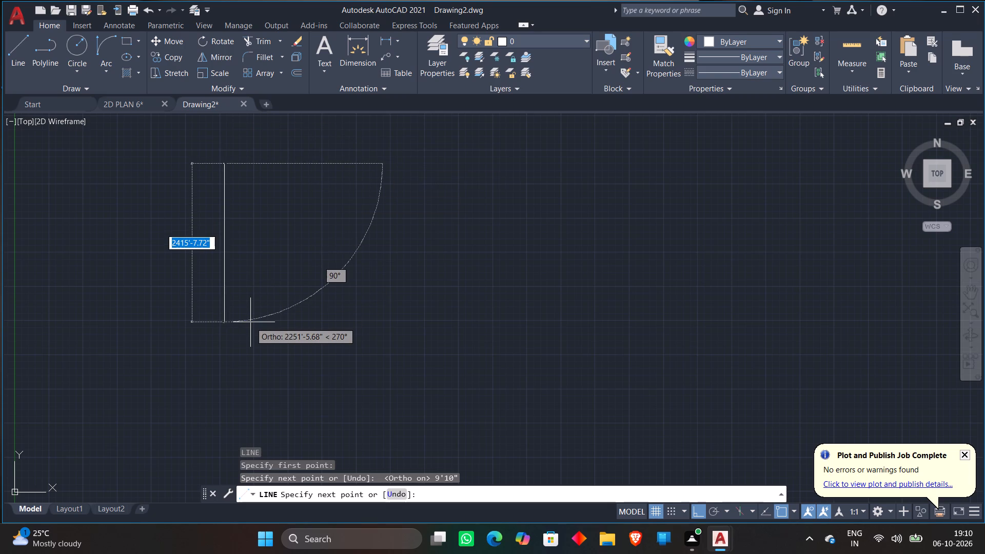
text(13')
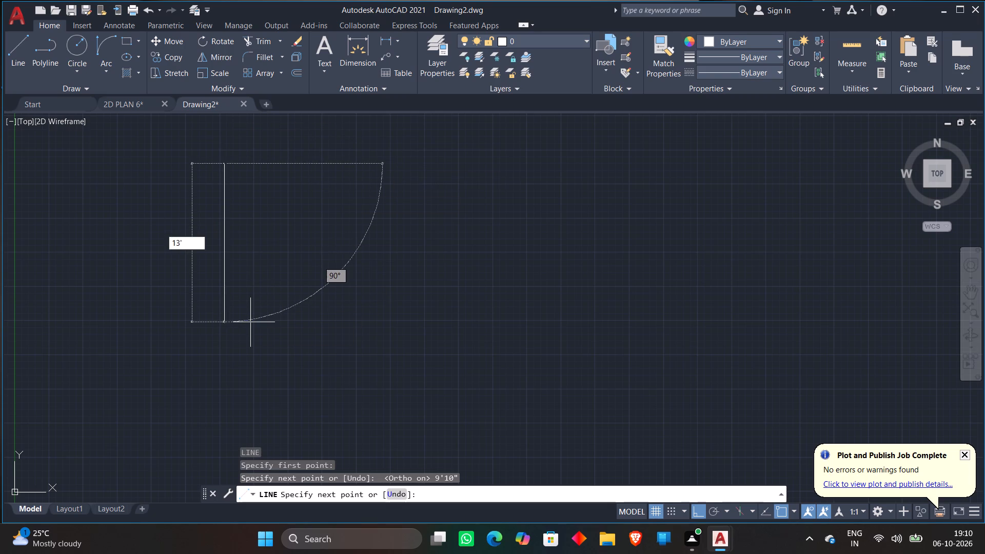
text(6")
key(Return)
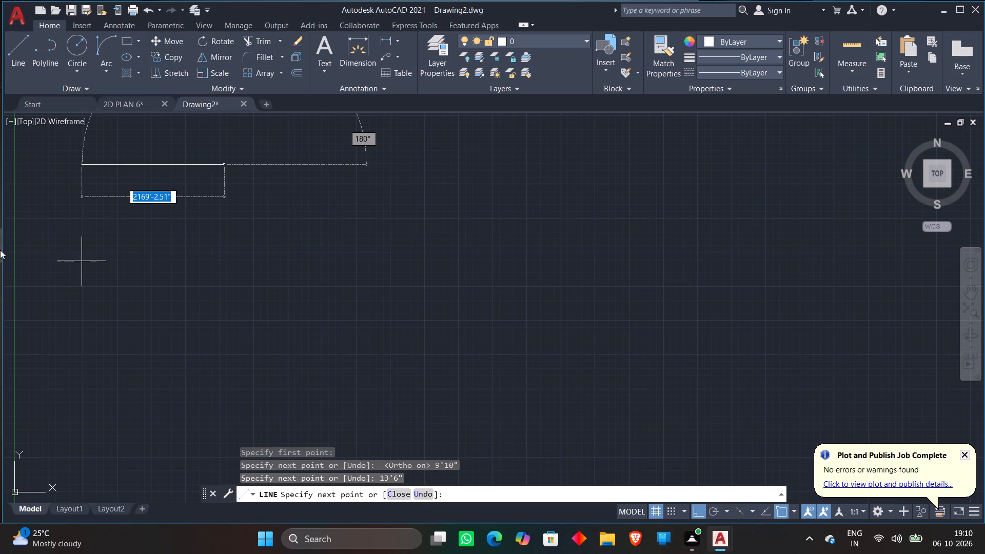
text(9'10")
key(Return)
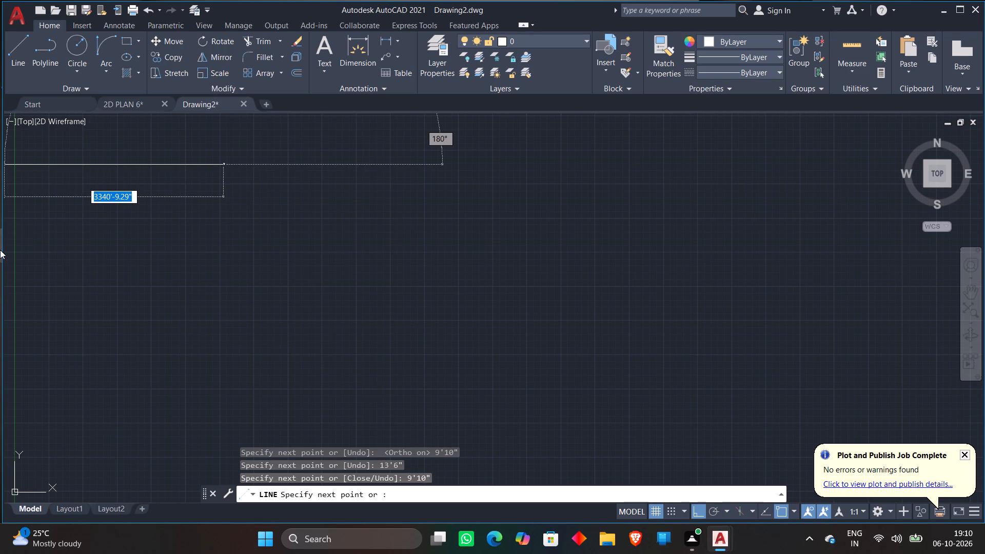
Complete the rectangle with a 13'6" line upward to its starting corner, and end the line.
scroll(241, 137, up, 5)
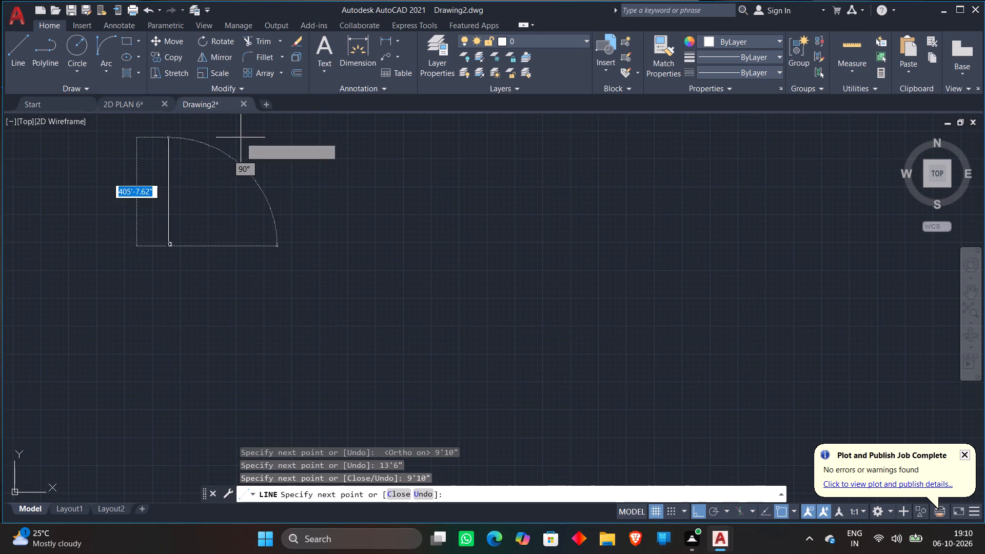
scroll(132, 232, up, 6)
scroll(215, 185, up, 4)
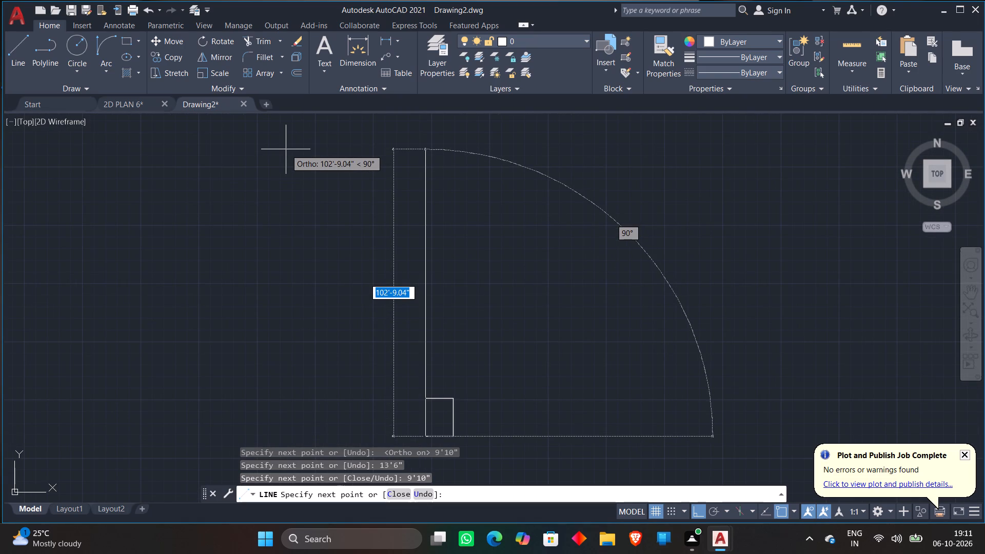
text(13)
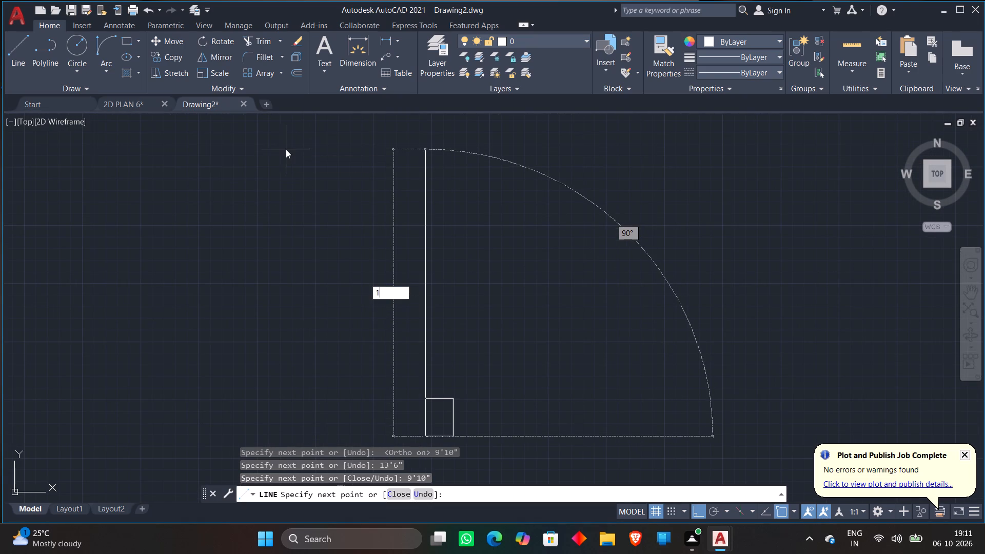
text('6")
key(Return)
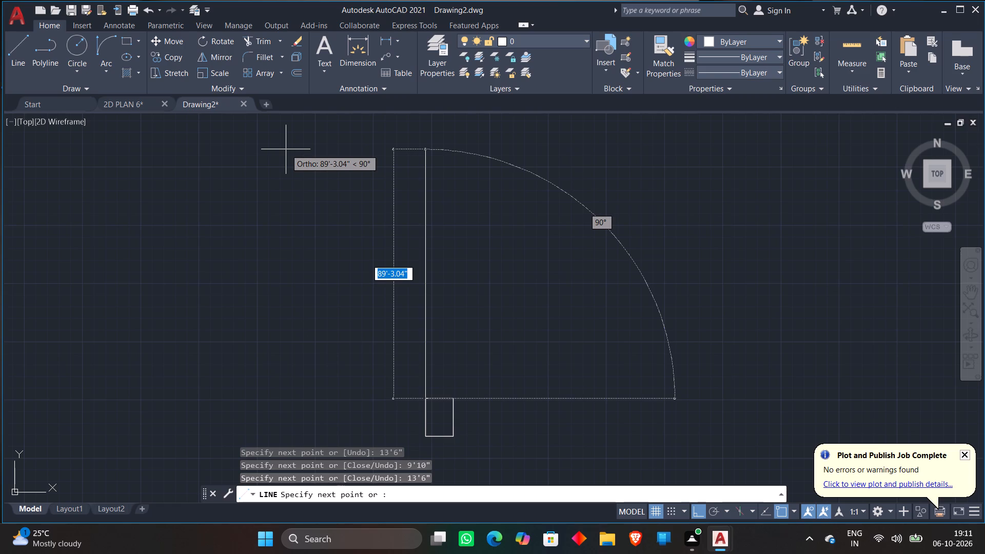
key(Escape)
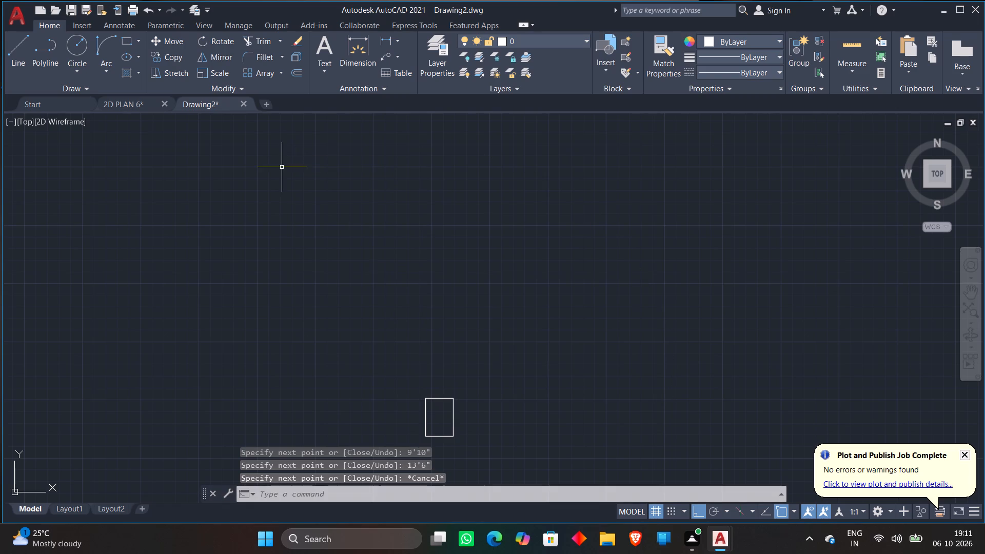
Offset the rectangle's right and bottom sides outward by 4".
key(o)
key(Return)
key(4)
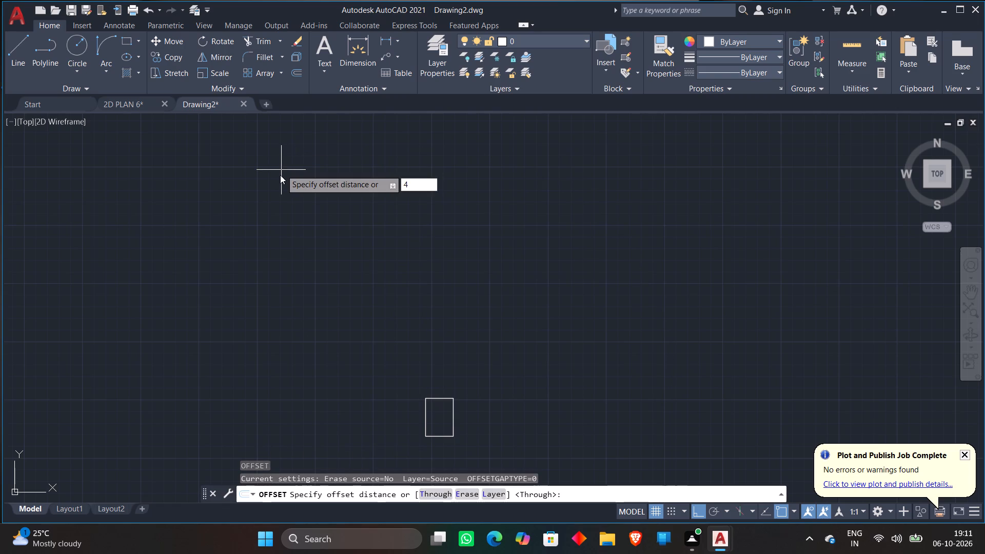
key(shift+quotedbl)
key(shift+Return)
middle_drag(456, 319, 453, 257)
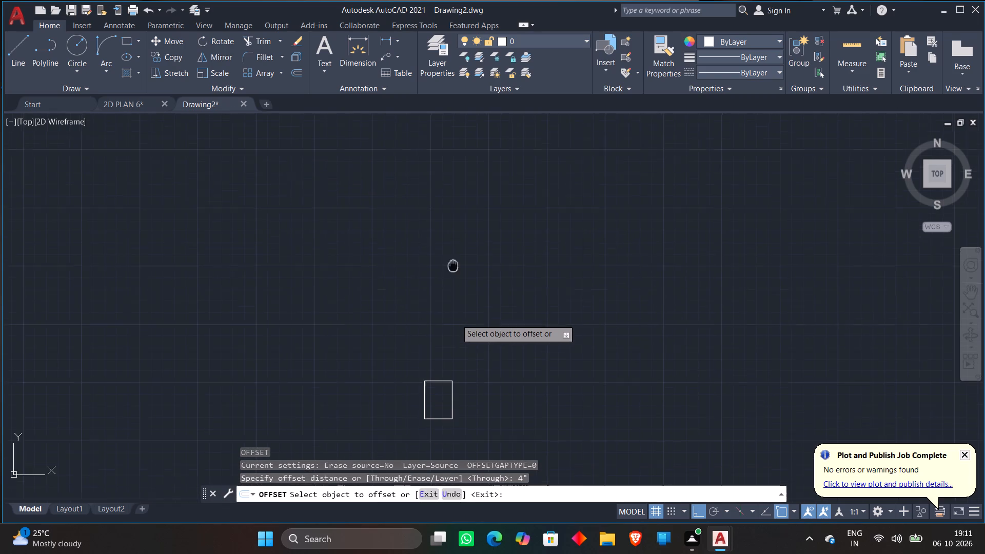
middle_drag(453, 257, 454, 183)
middle_drag(470, 287, 458, 207)
scroll(457, 209, up, 2)
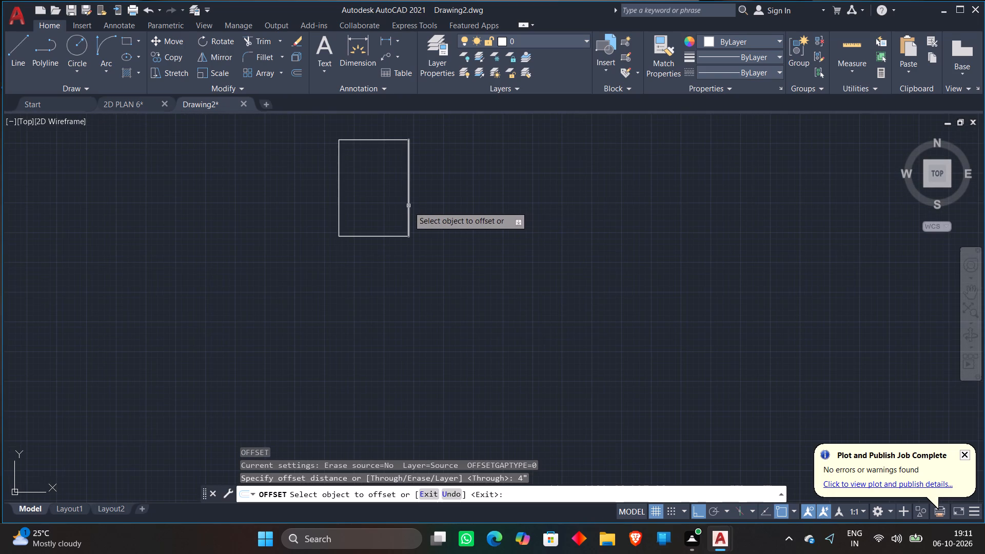
click(407, 207)
click(435, 203)
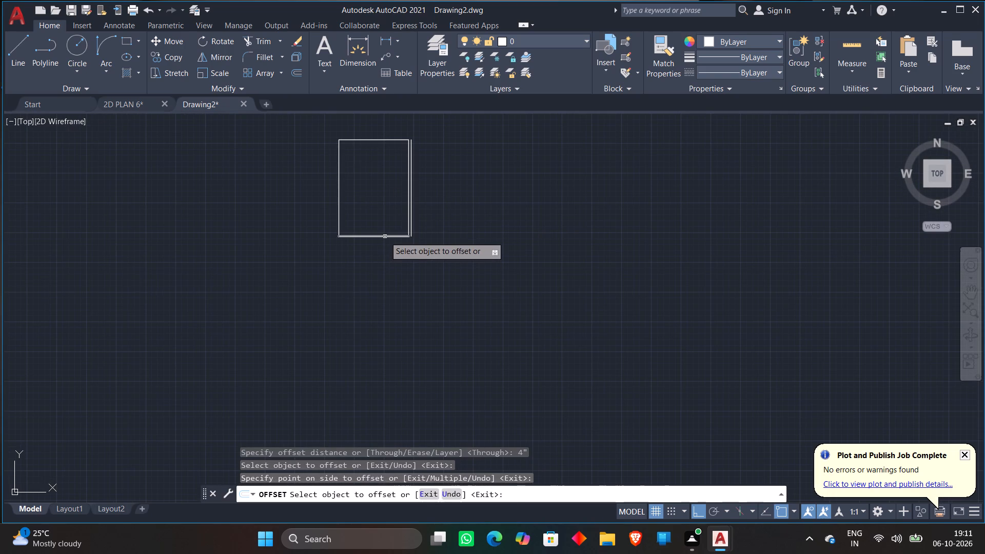
click(385, 236)
click(385, 248)
key(Escape)
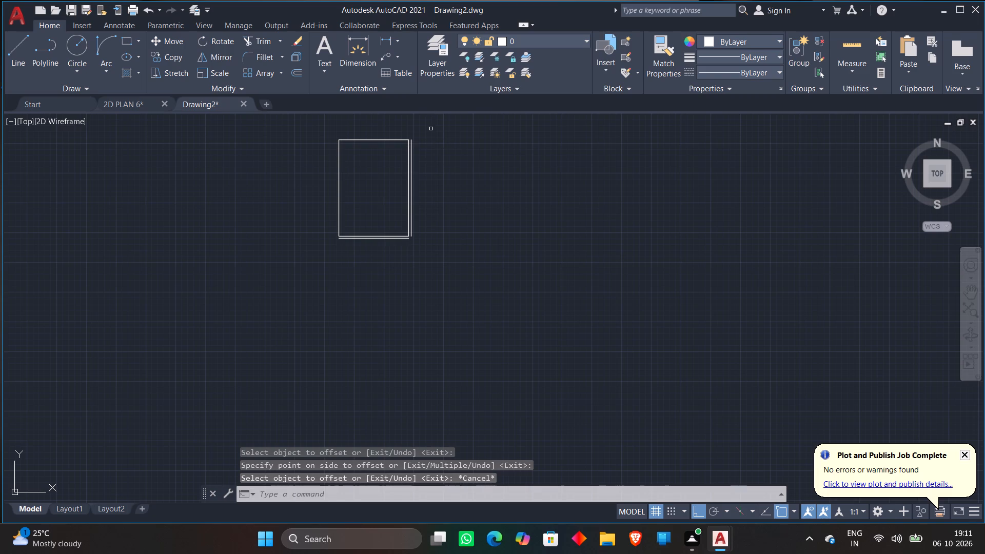
From the top end of the offset right-hand line, draw lines 8' right, 4'4" down and 8' back left to form a smaller rectangle.
scroll(430, 122, up, 2)
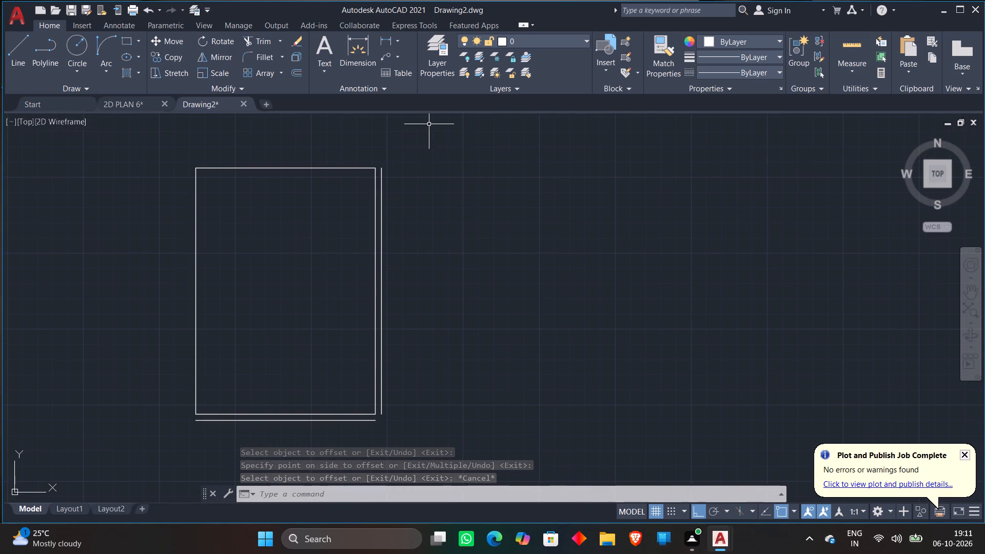
key(l)
key(Return)
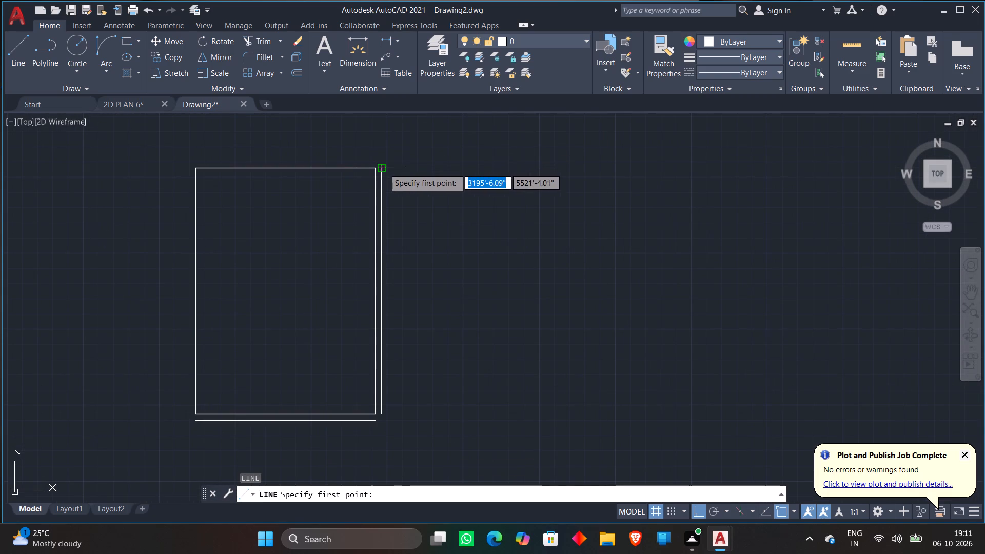
click(384, 168)
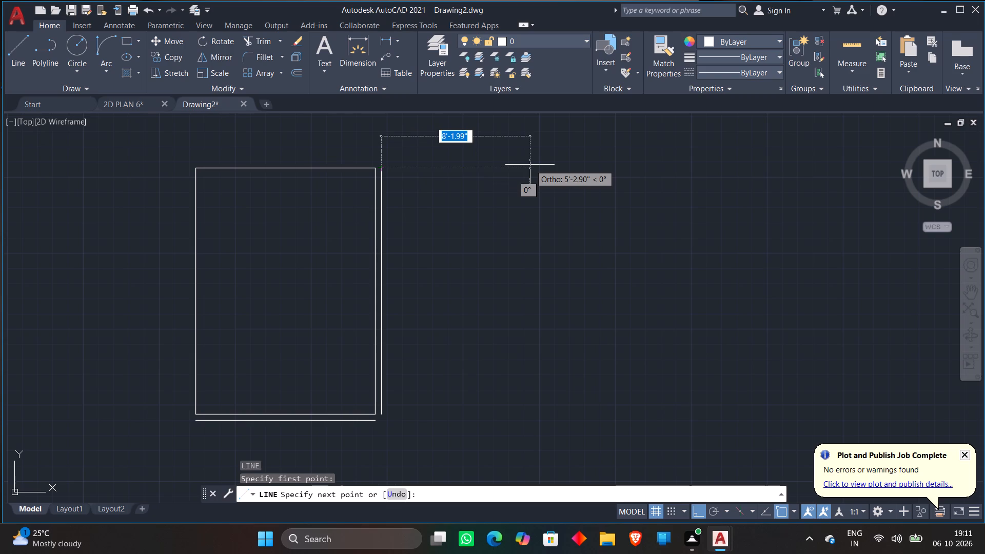
key(8)
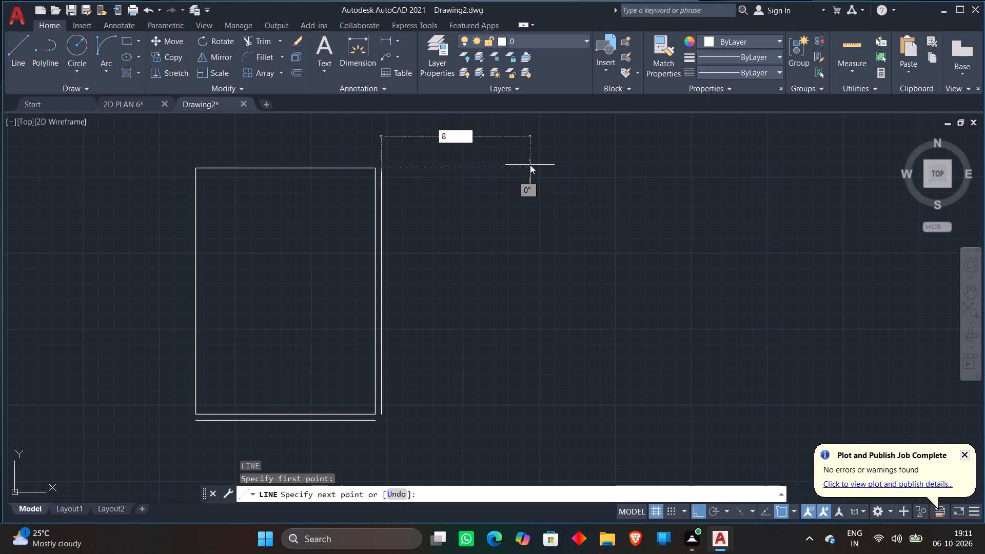
key(apostrophe)
key(Return)
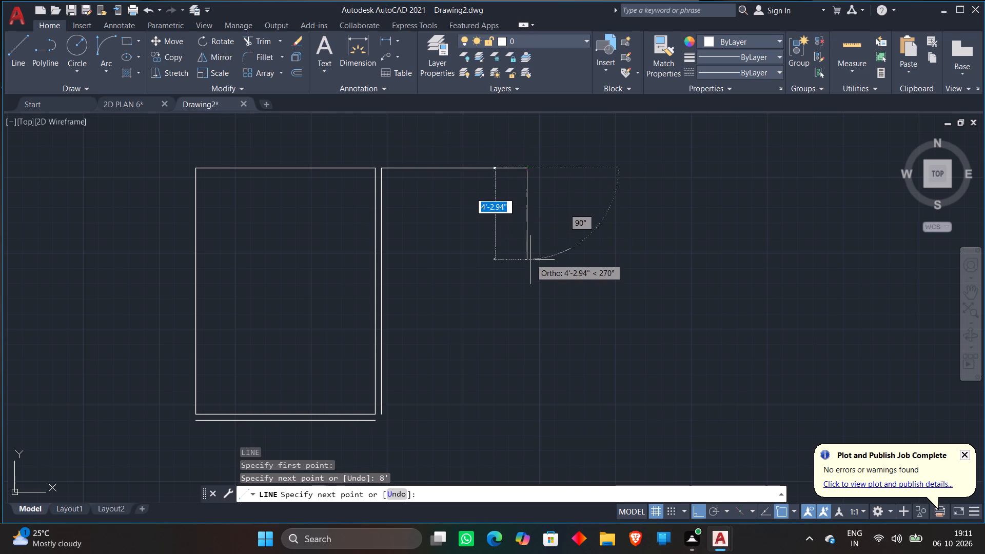
key(4)
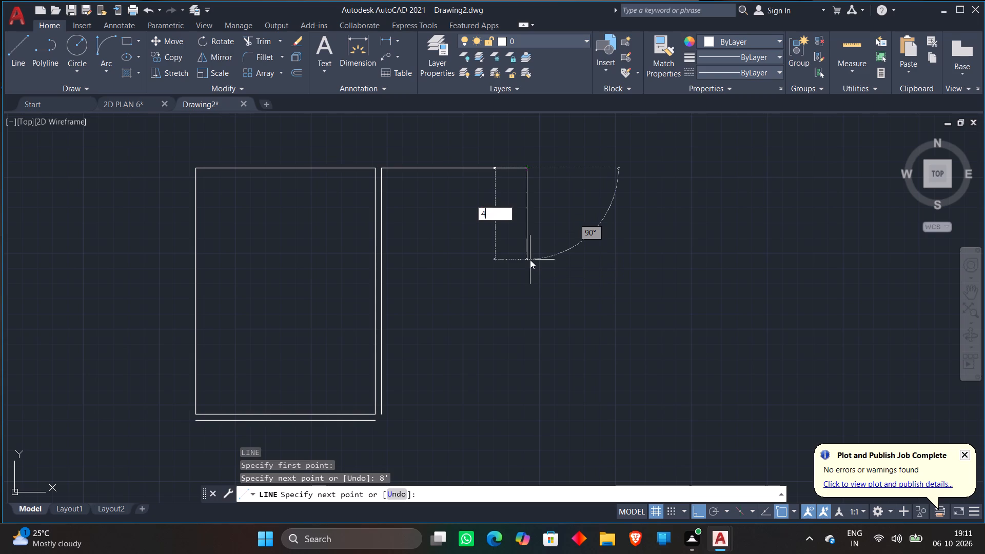
text('4)
key(shift+quotedbl)
key(Return)
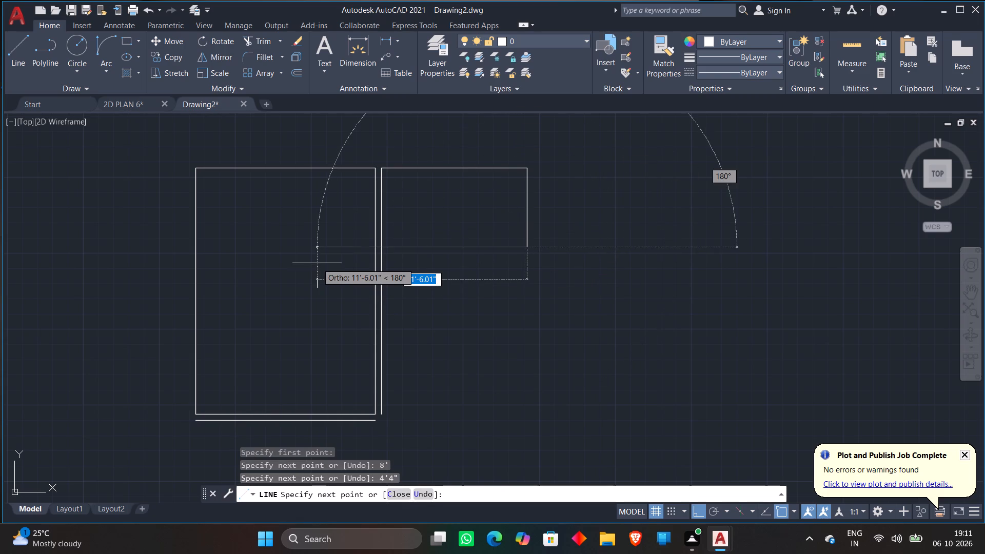
text(8')
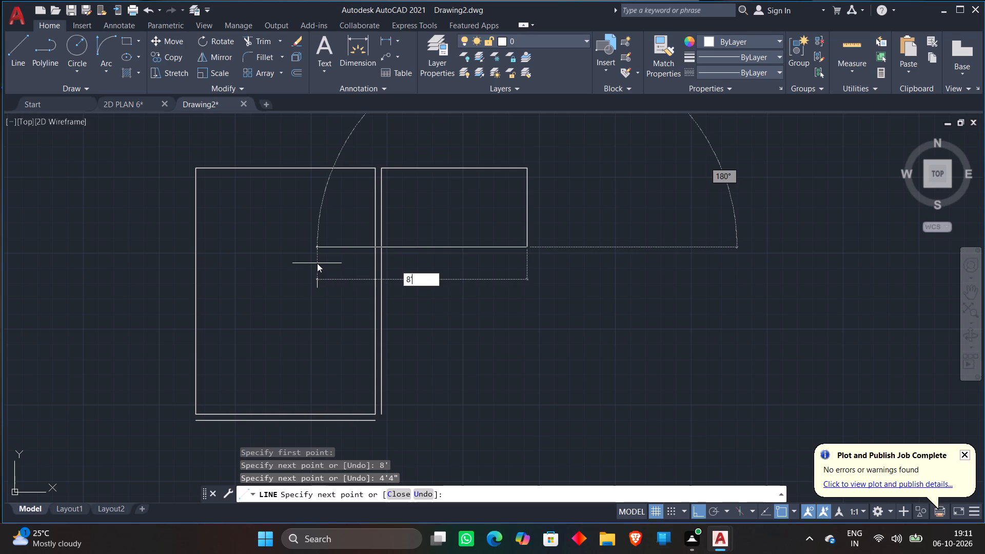
key(Return)
key(Escape)
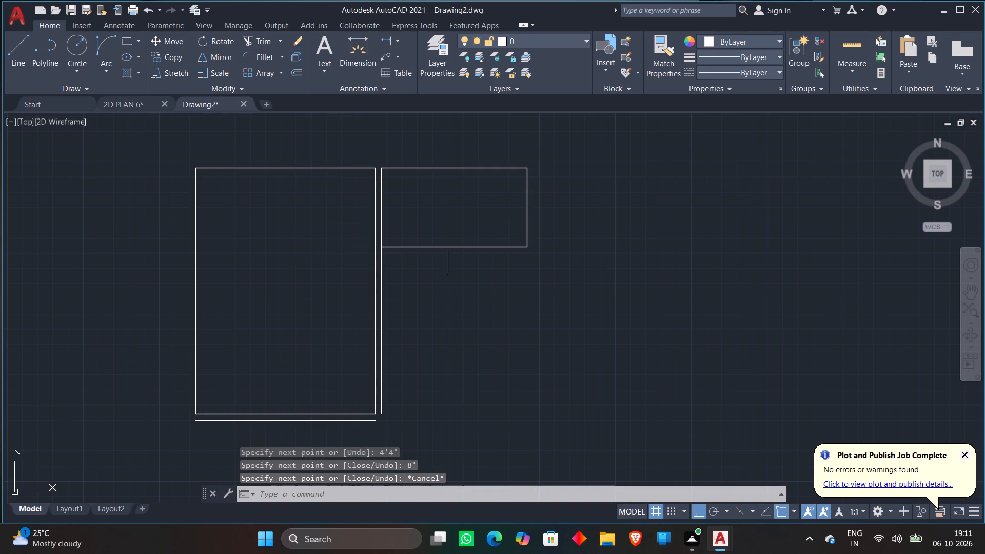
Offset the smaller rectangle's bottom side 4" downward.
key(o)
key(Return)
key(4)
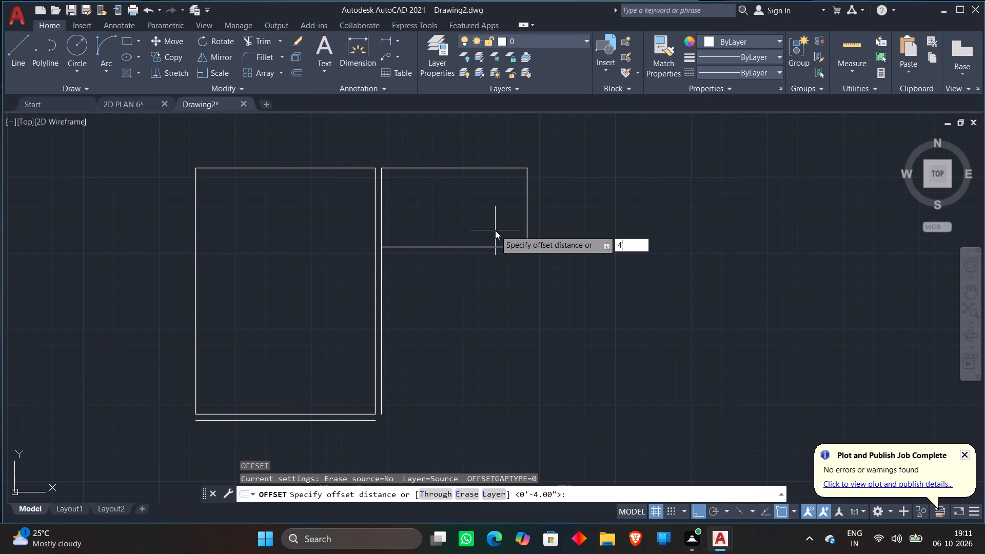
key(shift+quotedbl)
key(Return)
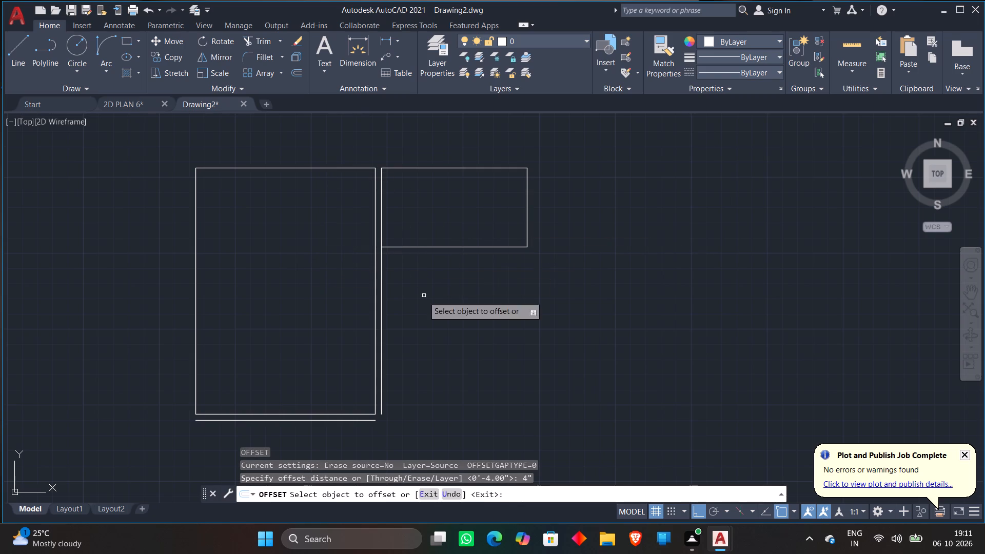
click(442, 247)
click(438, 270)
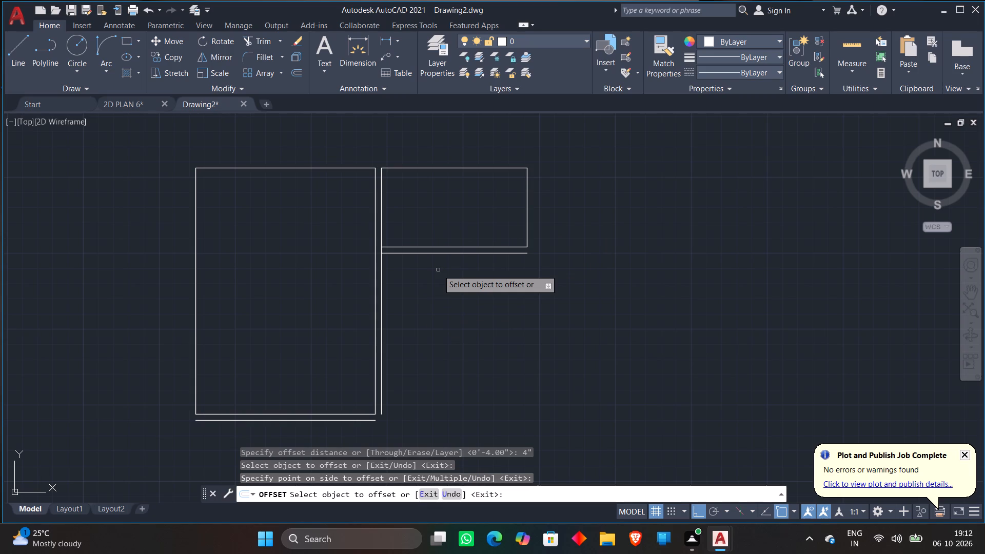
key(Escape)
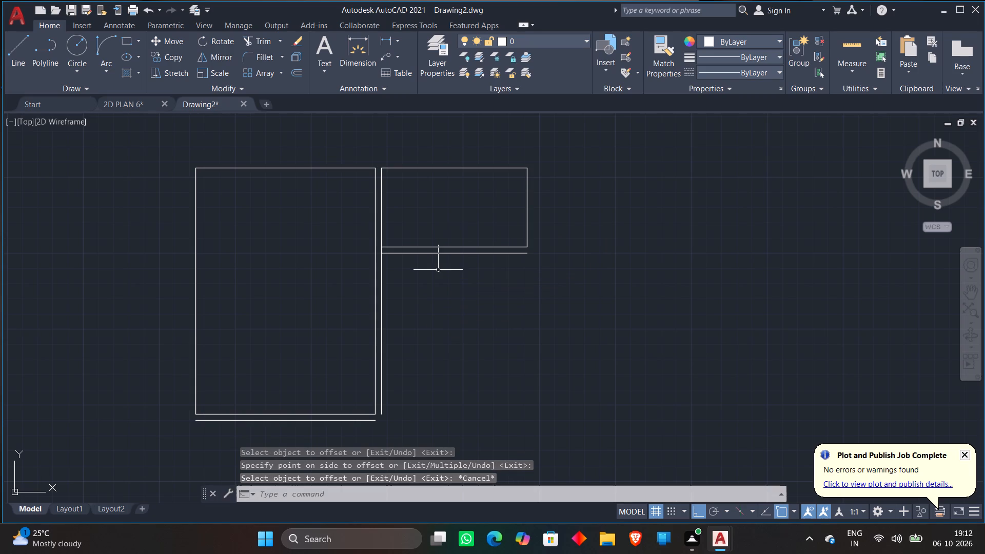
From the right end of the smaller rectangle's offset bottom line, draw a line 9' down, continue left past the double wall lines, and end it.
key(l)
key(Return)
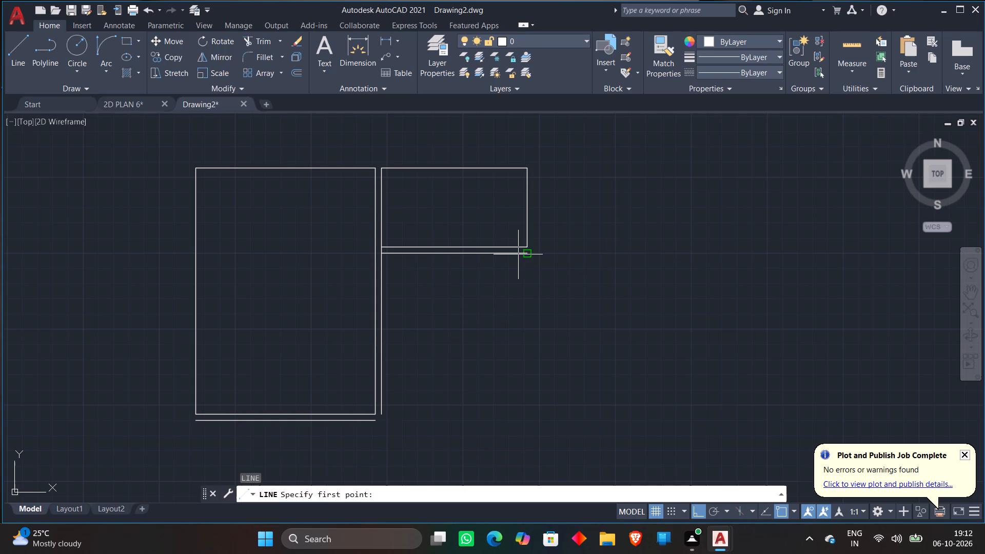
click(518, 254)
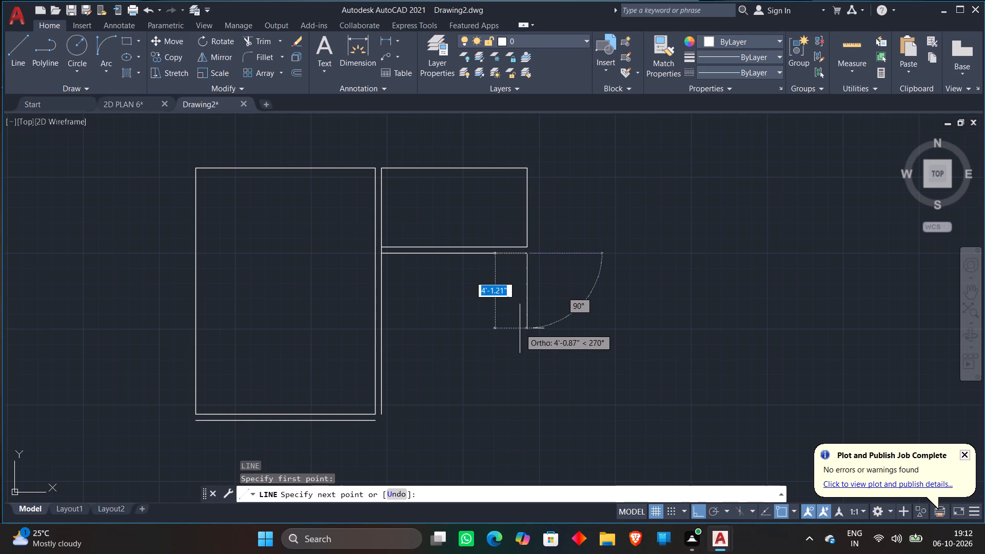
key(9)
key(apostrophe)
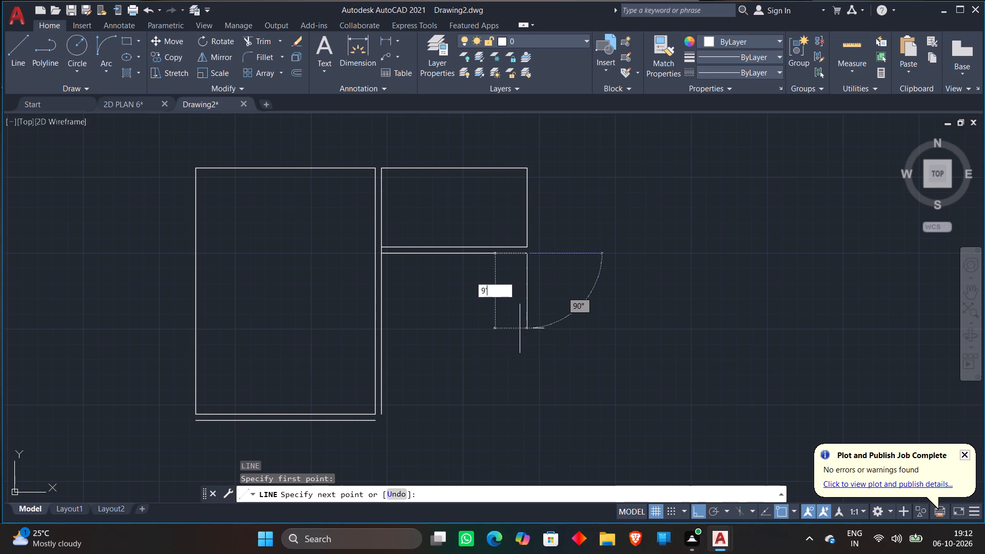
key(Return)
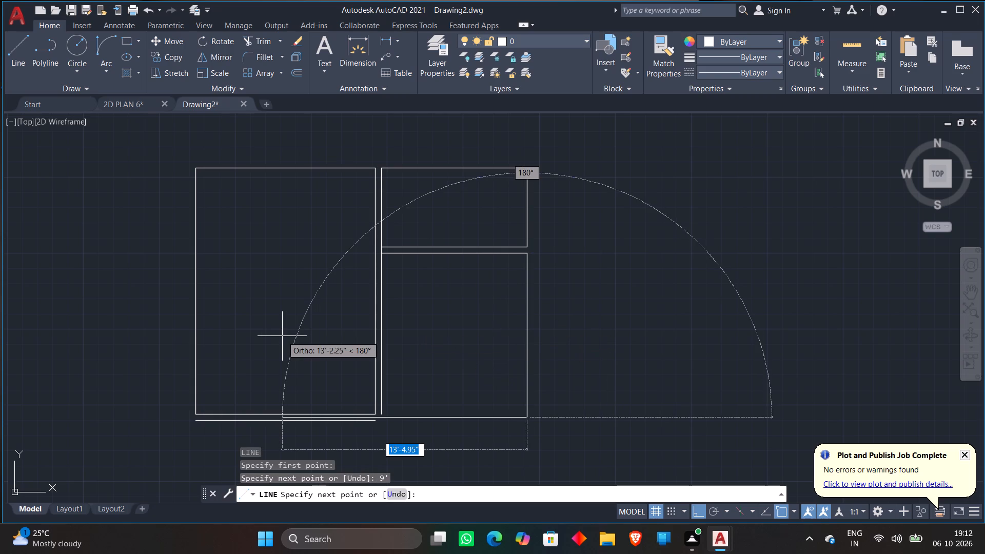
scroll(289, 325, up, 1)
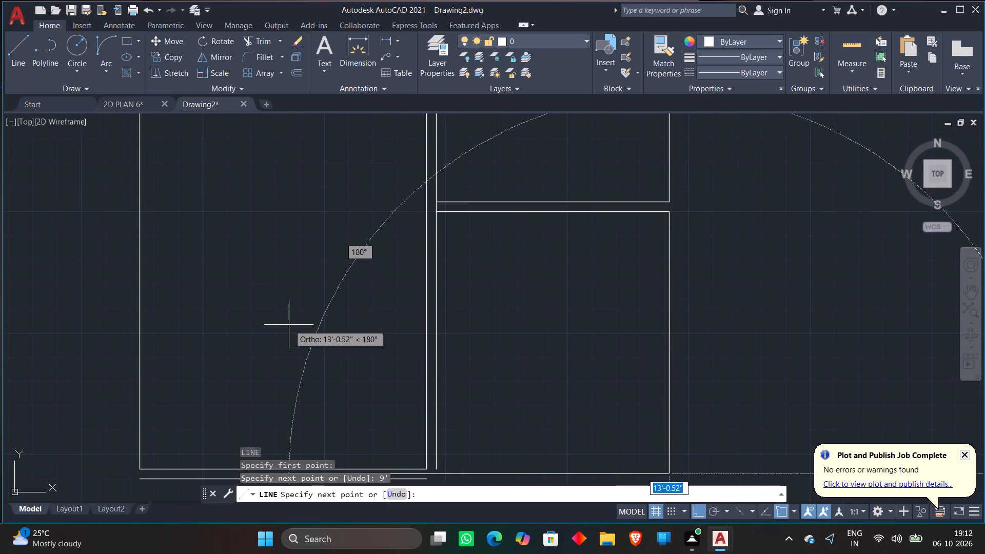
middle_drag(289, 325, 281, 243)
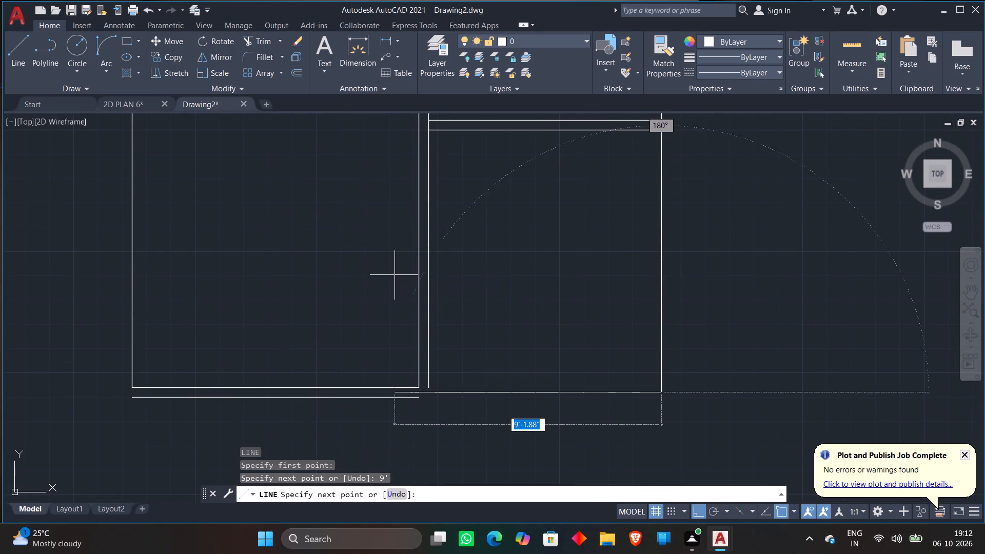
scroll(425, 291, up, 4)
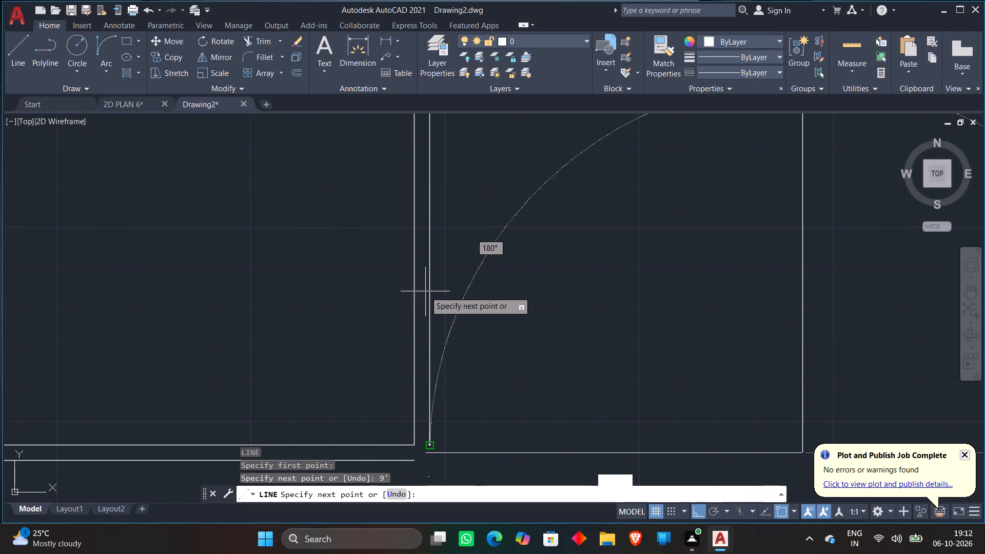
middle_drag(425, 291, 425, 161)
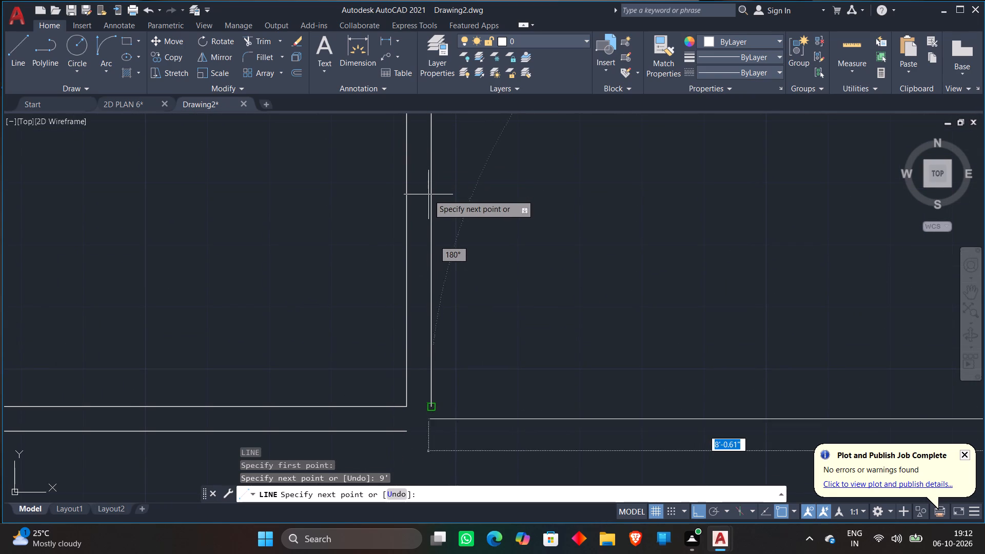
click(382, 205)
key(Escape)
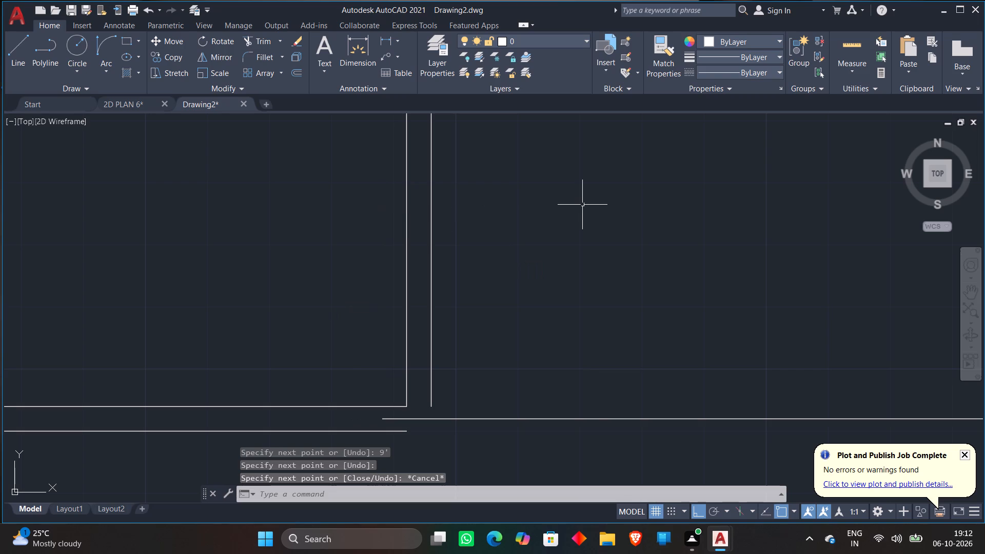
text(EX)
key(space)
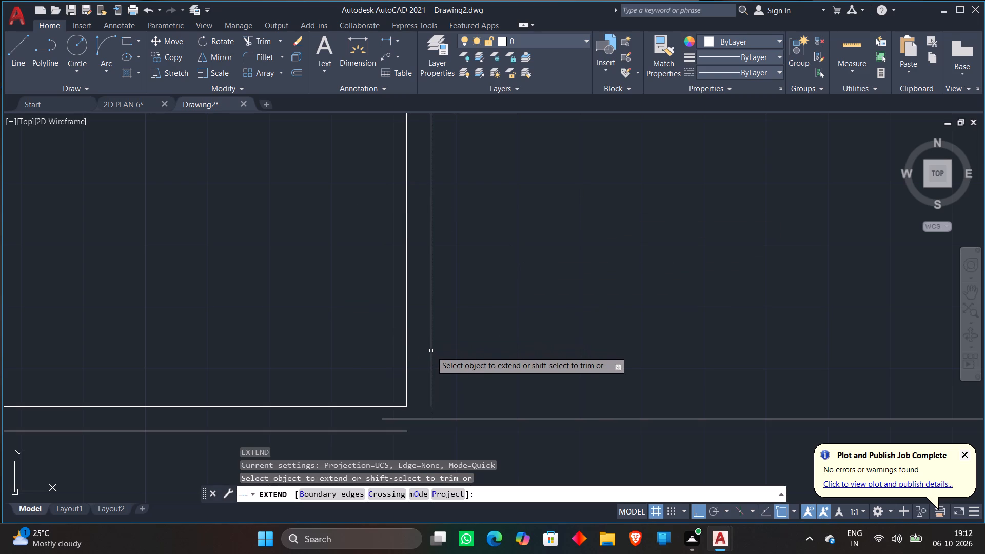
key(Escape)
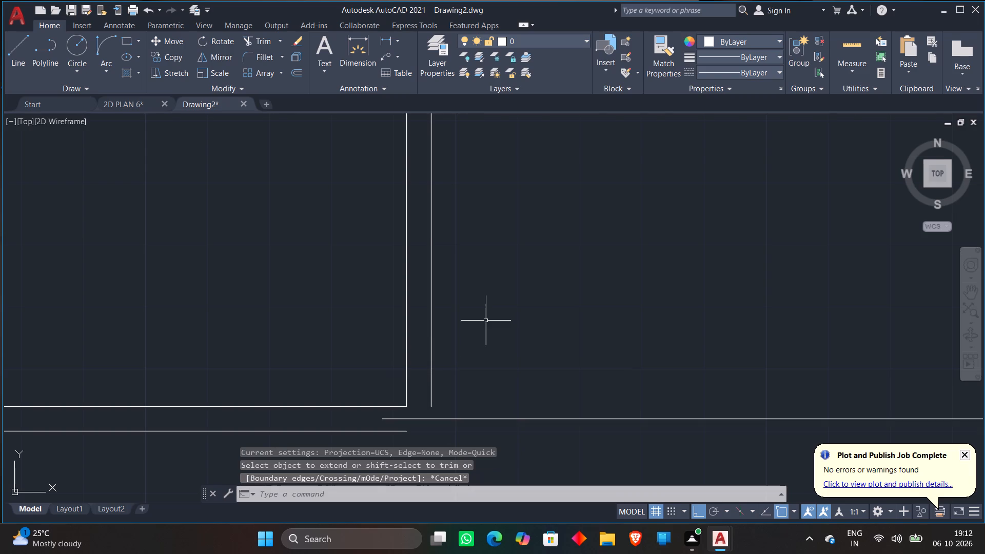
Extend the large room's inner bottom line across the wall gap to the lower right room's right side.
scroll(486, 321, down, 3)
text(EX)
key(Return)
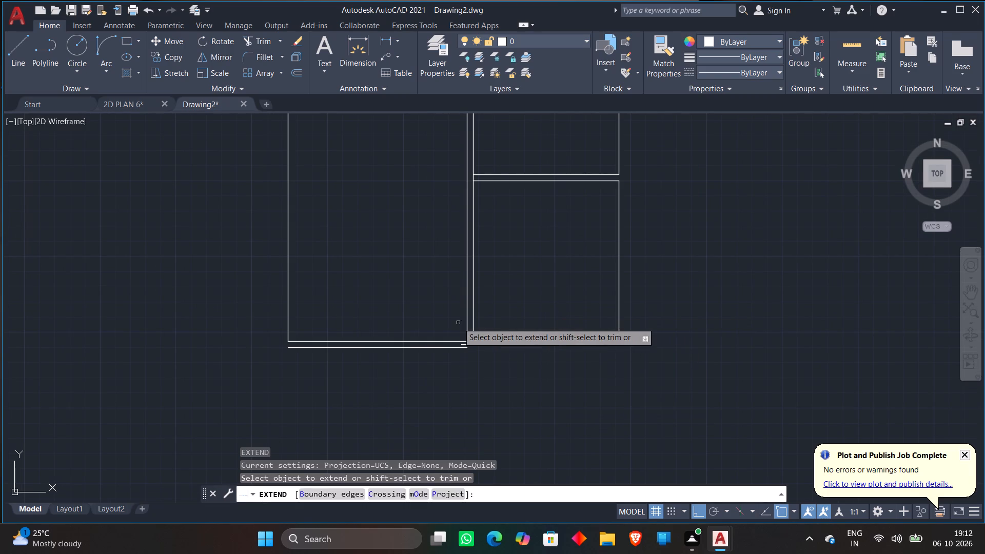
scroll(458, 322, up, 2)
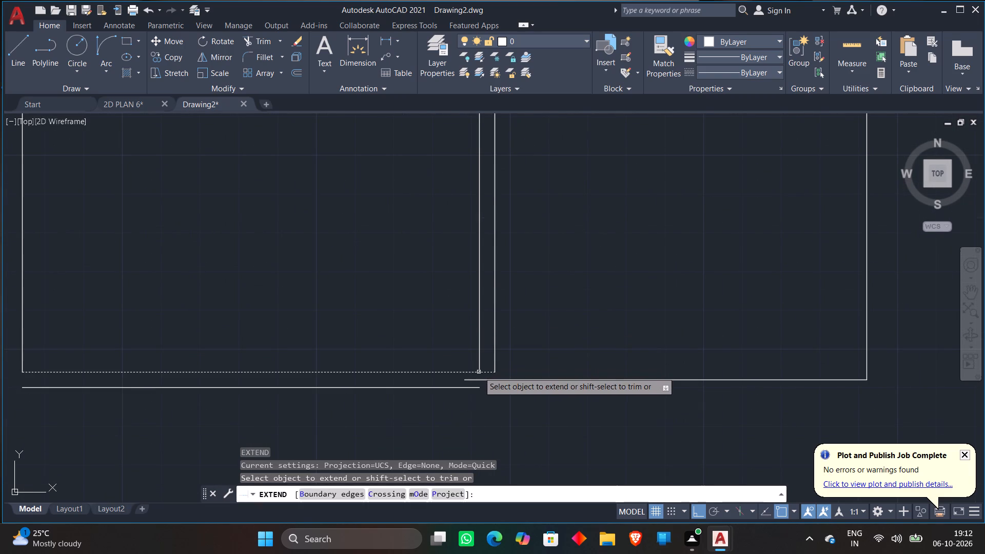
click(479, 372)
click(487, 371)
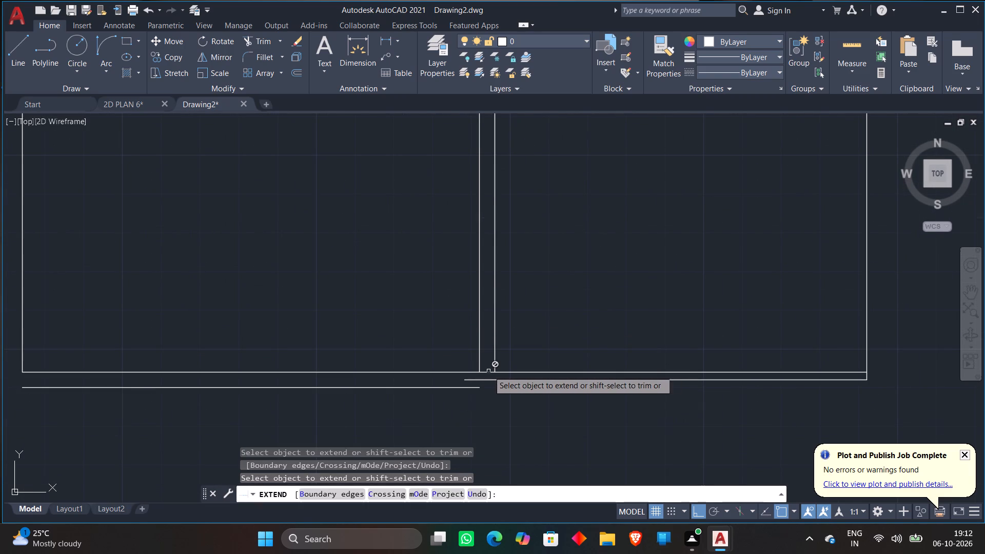
key(Escape)
Trim away the lower right room's extra bottom line and the leftover end of its right side below the extended line.
text(TR)
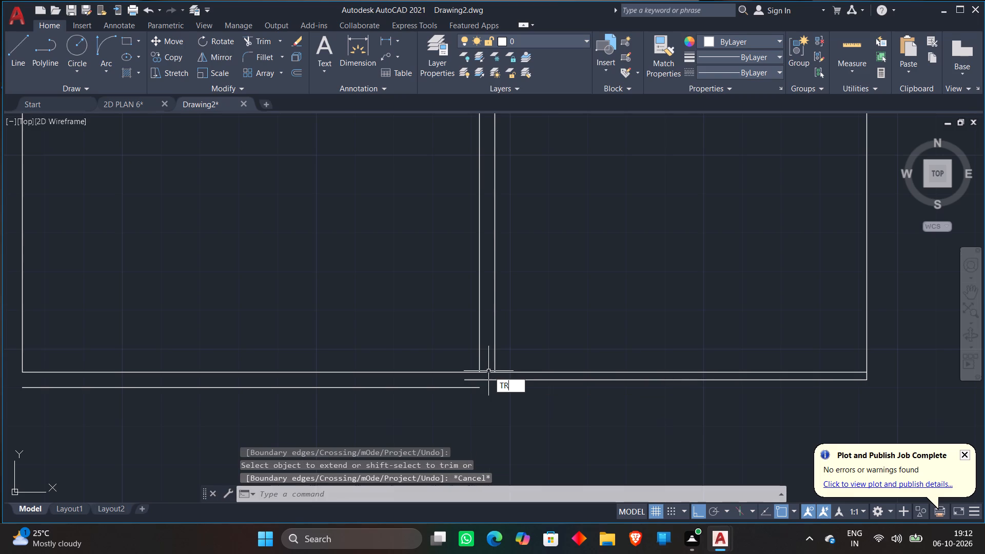
key(Return)
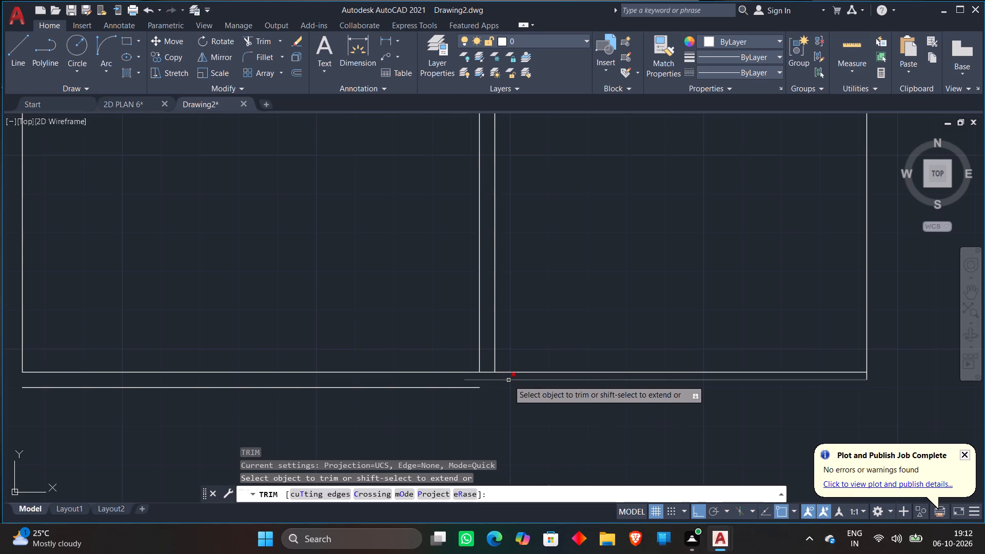
click(508, 380)
click(868, 380)
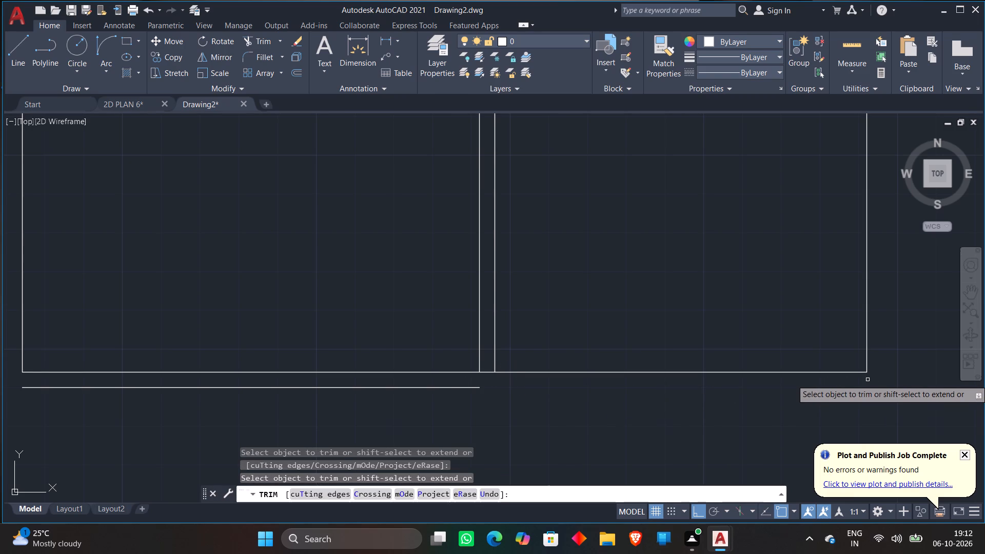
key(Escape)
Offset the extended bottom line 4" downward beneath the lower right room.
key(o)
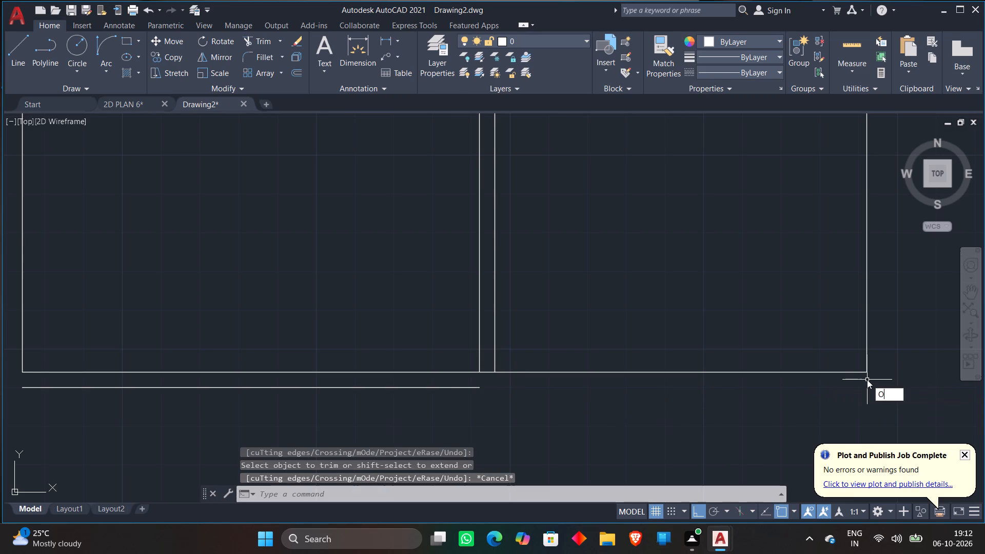
key(Return)
key(Return)
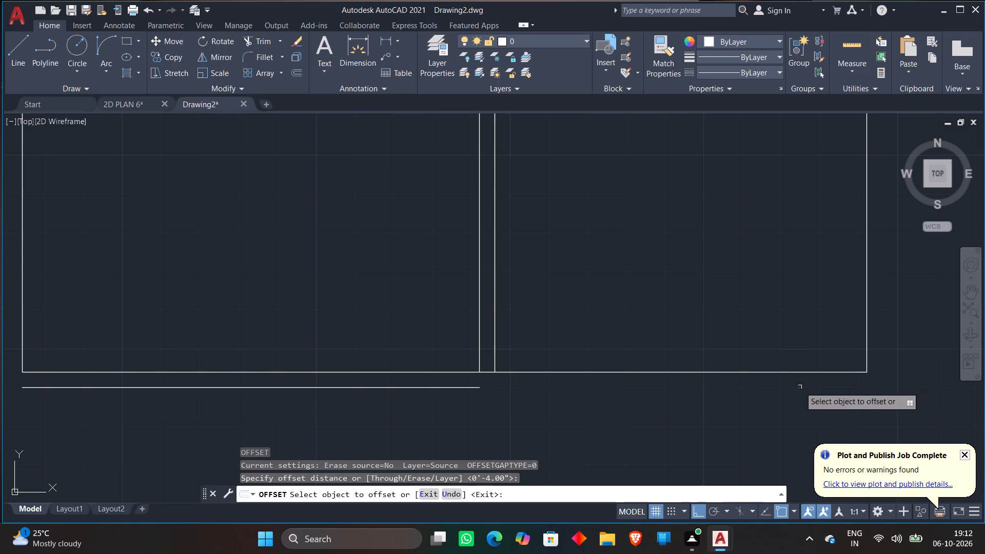
click(602, 373)
click(598, 379)
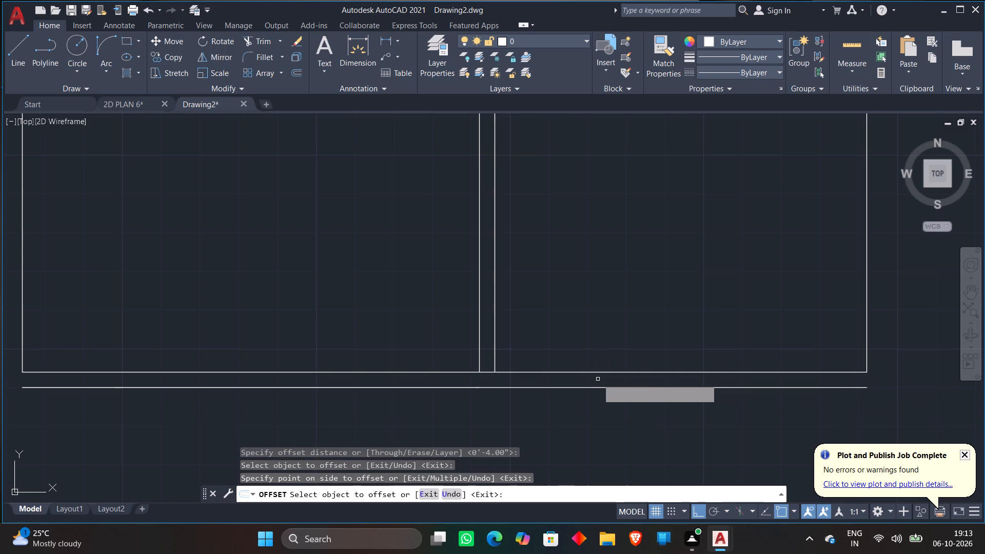
key(Escape)
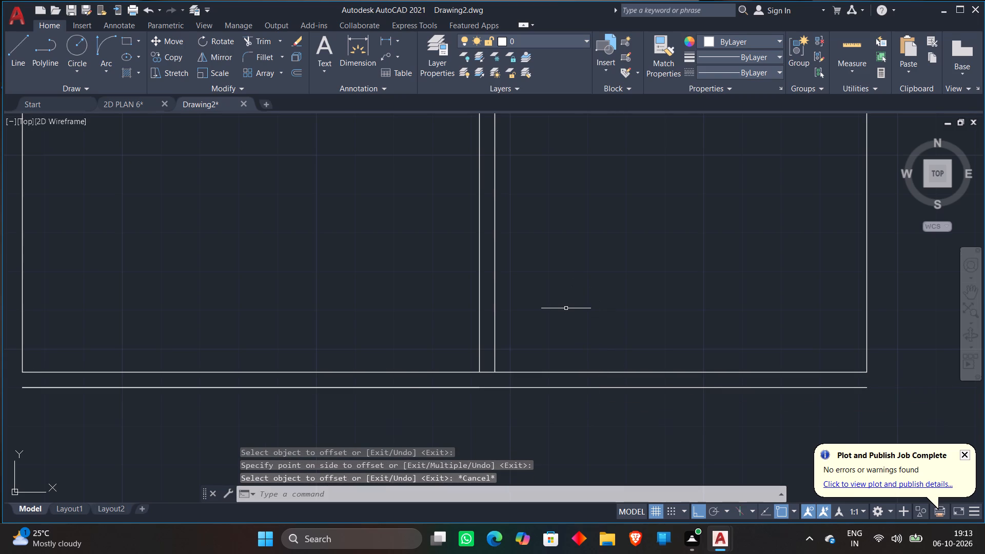
Extend both vertical lines of the wall between the rooms down to the outer bottom line.
text(EX)
key(space)
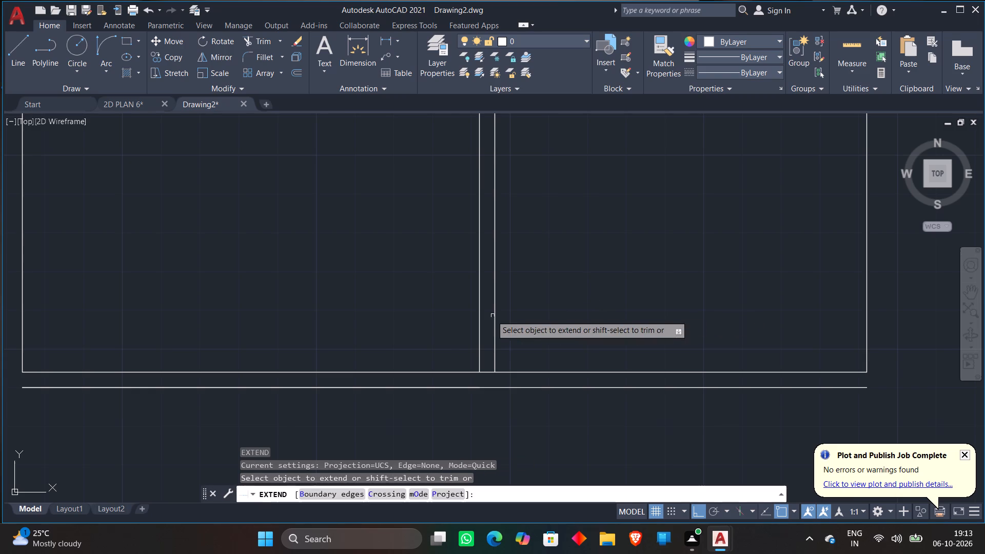
click(481, 339)
click(495, 343)
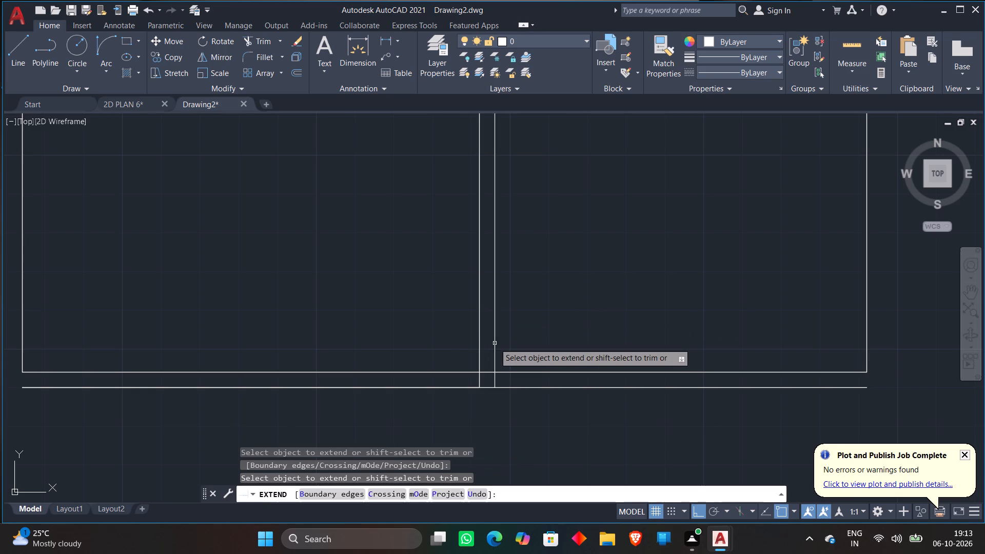
key(Escape)
Trim the piece of the inner bottom line lying between the two vertical wall lines.
text(TR)
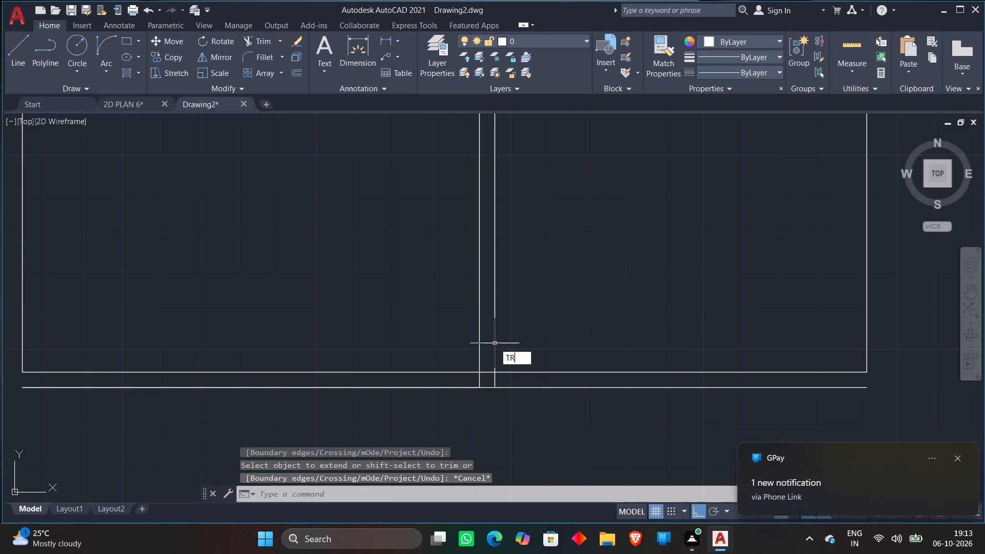
key(space)
click(487, 371)
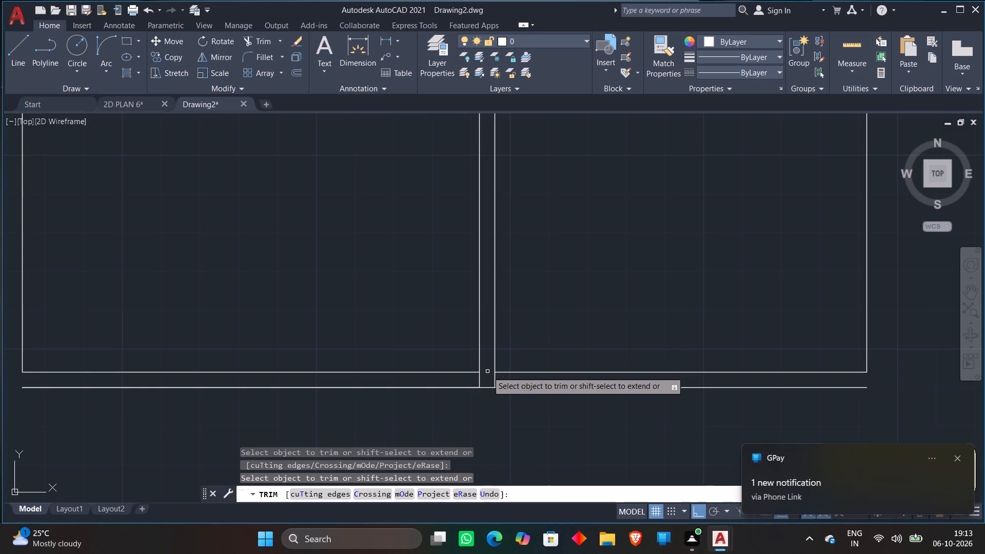
key(Escape)
Draw a new room below the outer bottom line from its right end: 14'4" down, 10'4" left, and about 16'5" up across the bottom wall.
scroll(502, 329, down, 2)
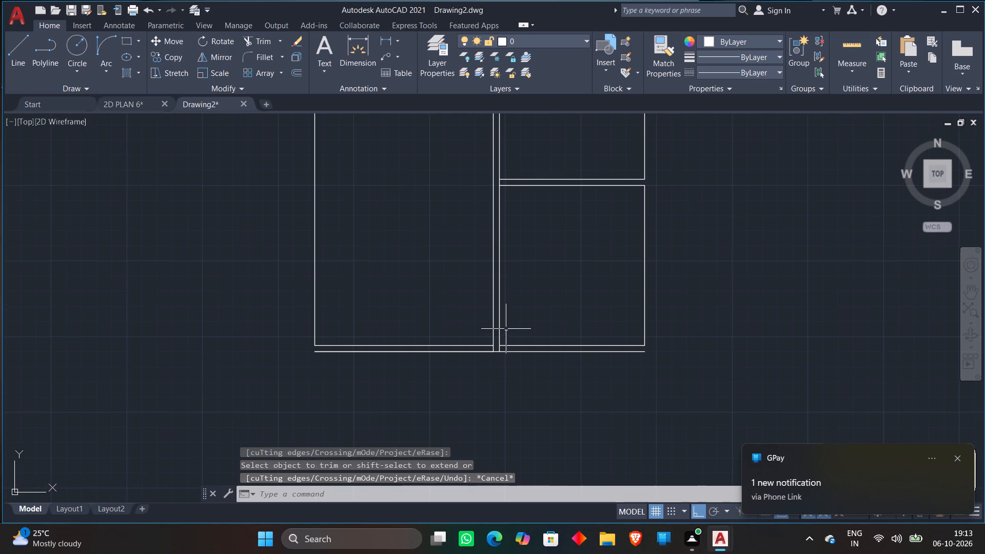
scroll(585, 317, down, 1)
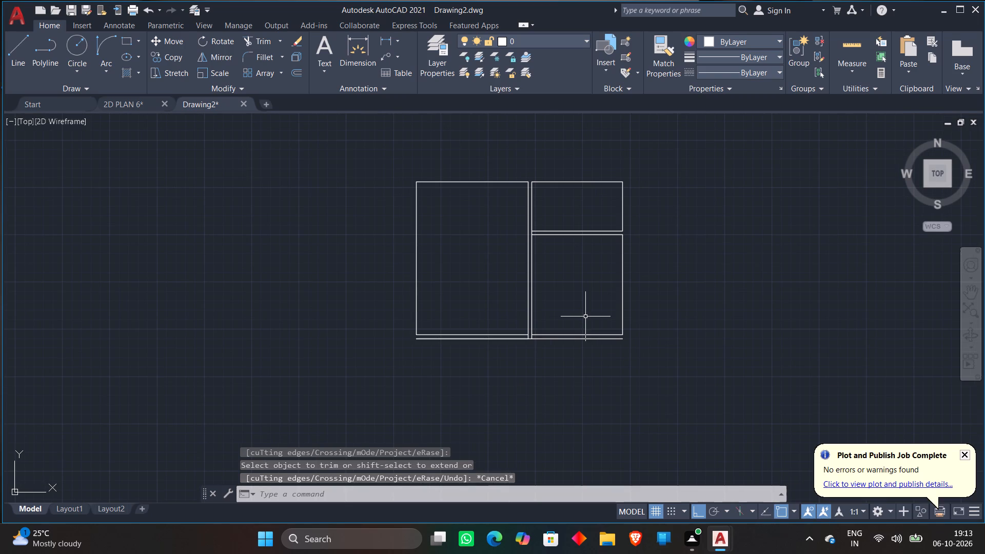
scroll(585, 316, down, 1)
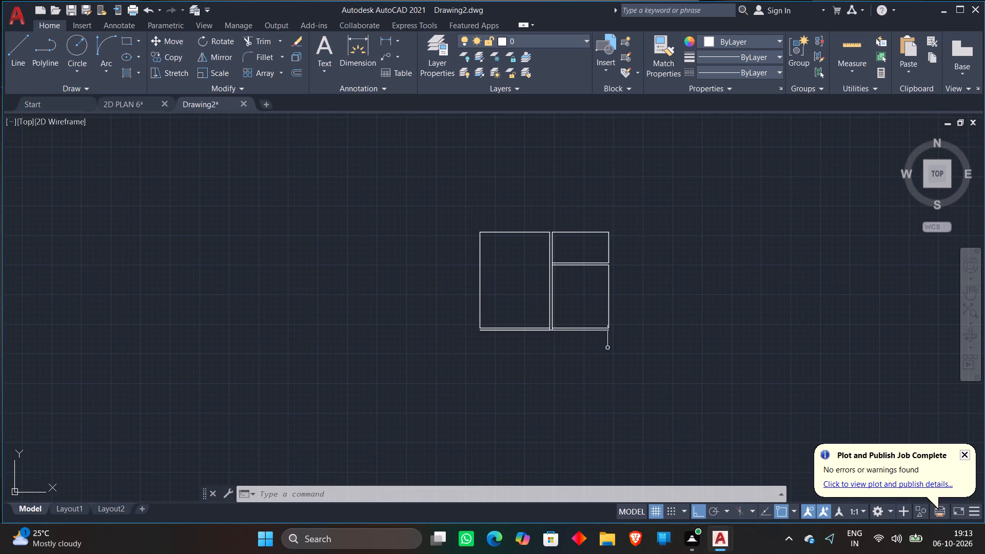
scroll(607, 342, up, 3)
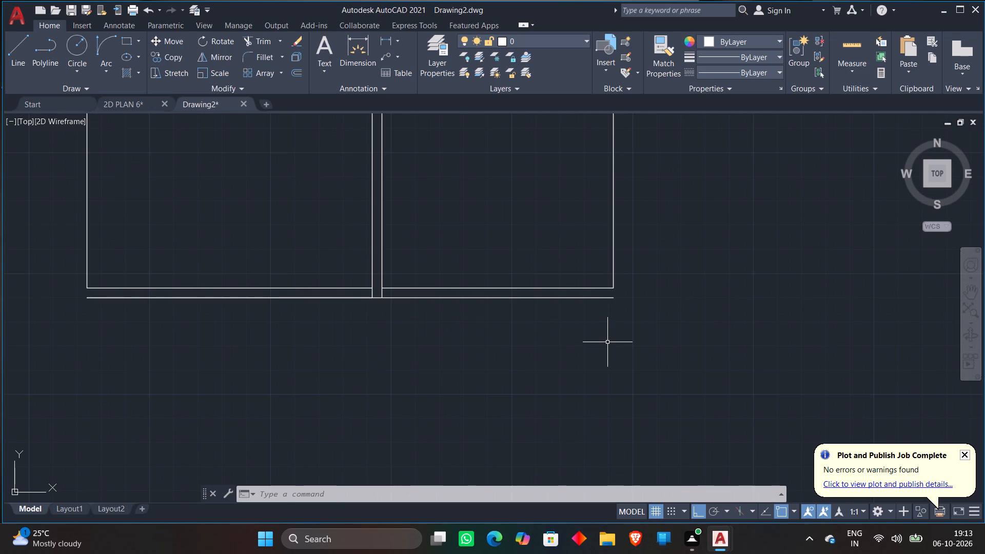
key(l)
key(Return)
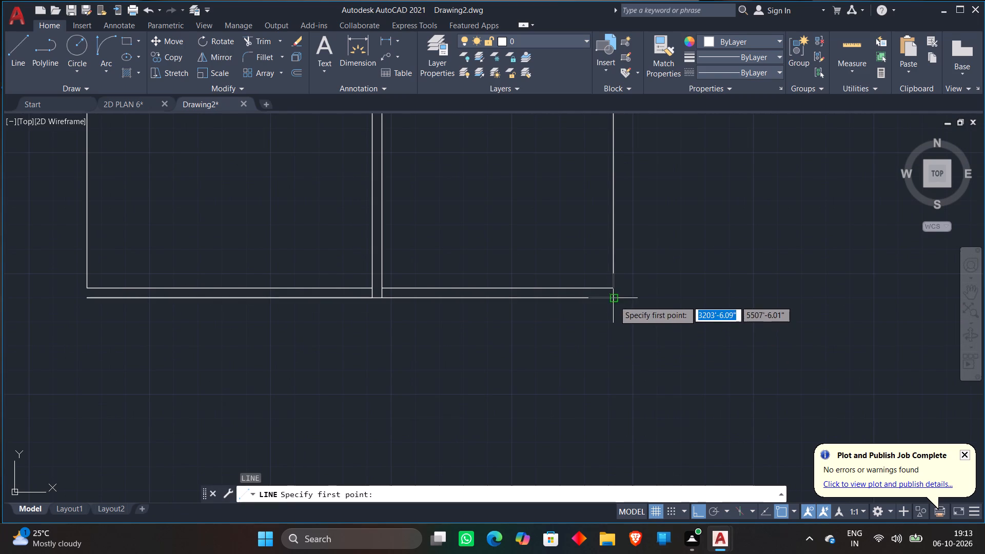
click(614, 301)
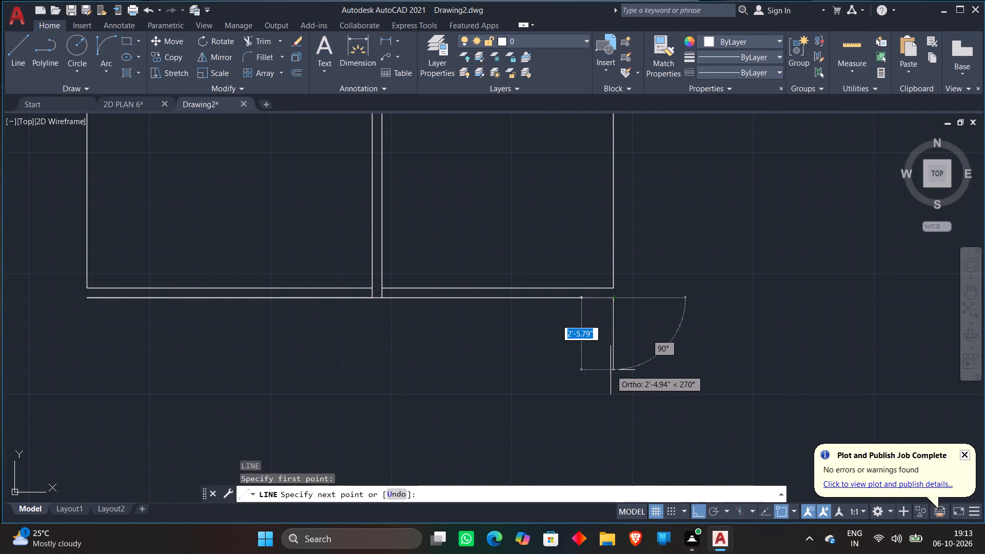
text(14')
key(4)
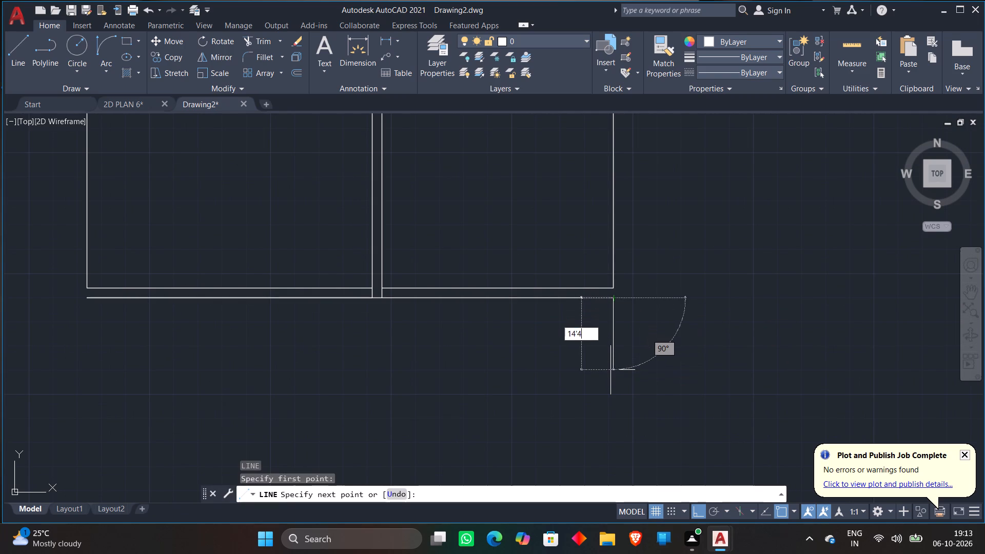
key(shift+quotedbl)
key(Return)
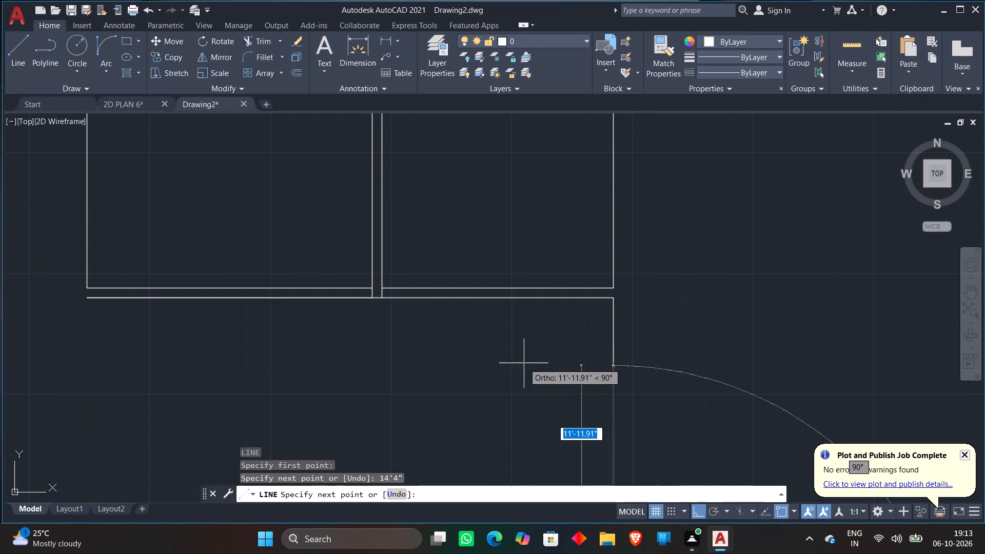
scroll(524, 363, down, 1)
middle_drag(524, 363, 529, 225)
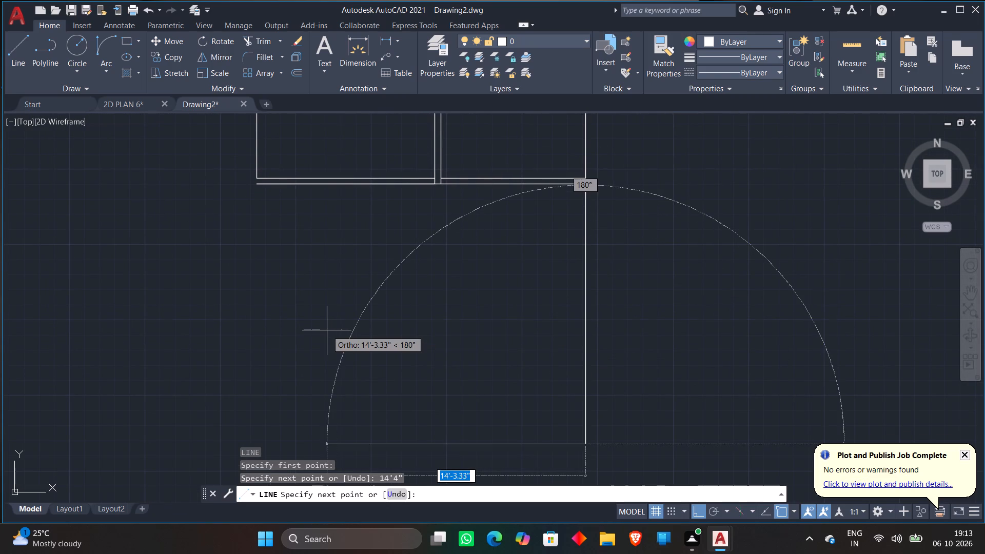
text(10')
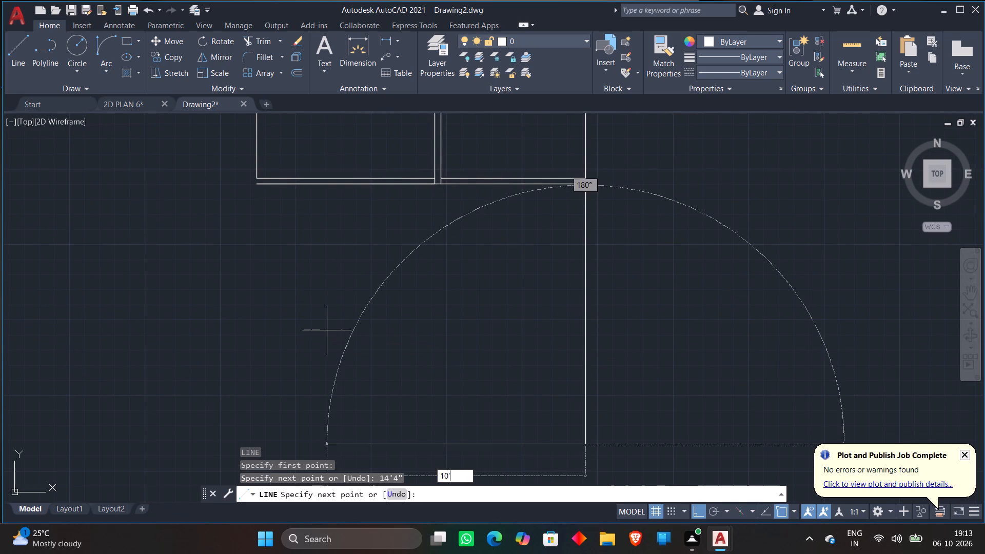
text(4")
key(Return)
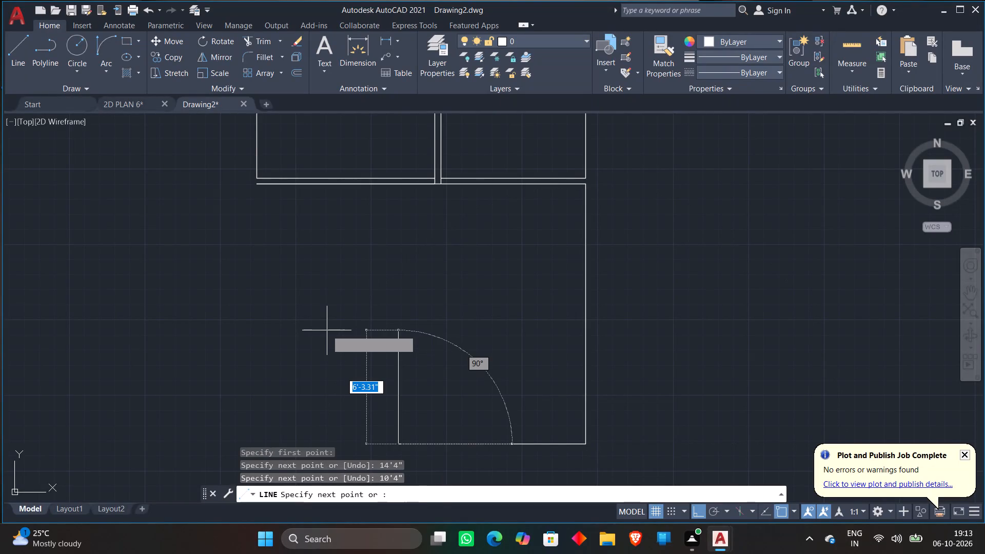
click(357, 147)
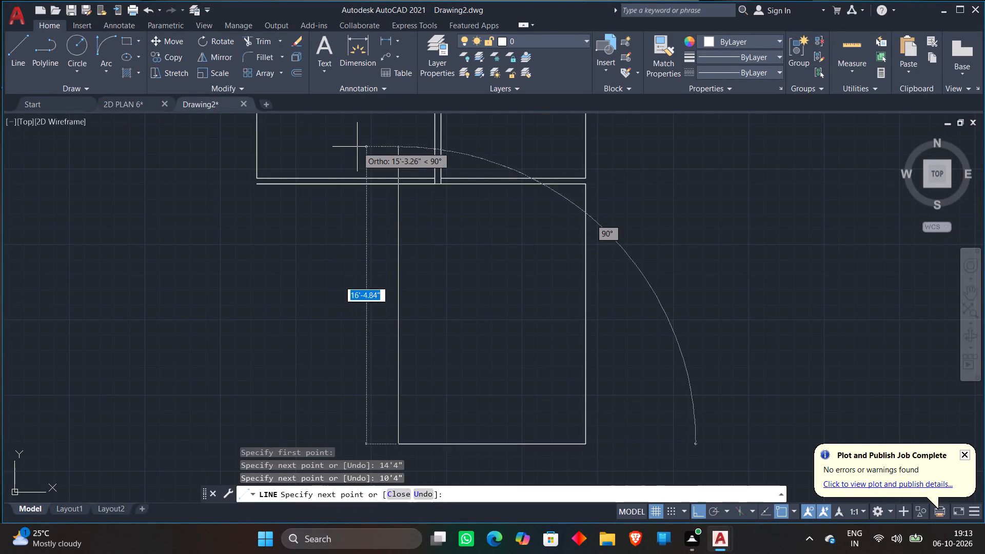
key(Escape)
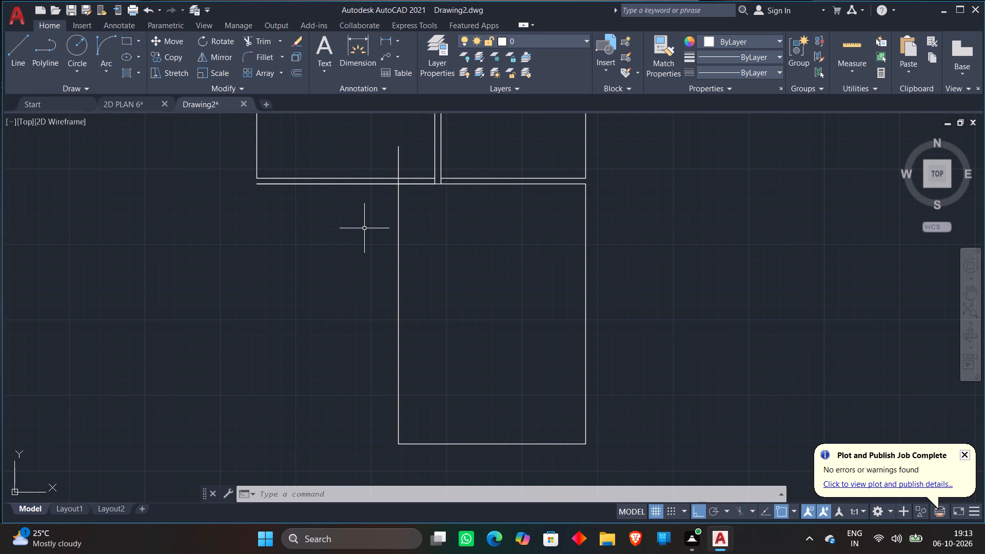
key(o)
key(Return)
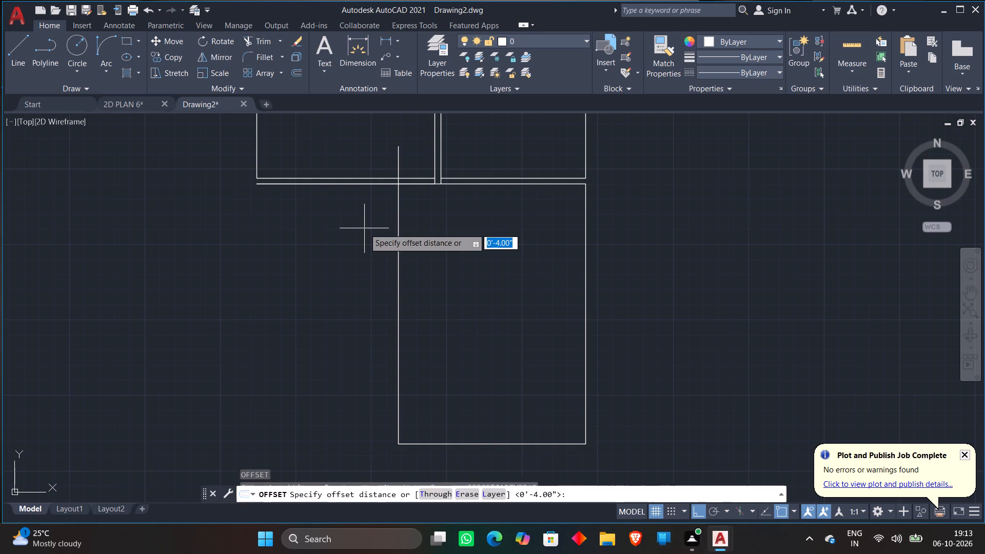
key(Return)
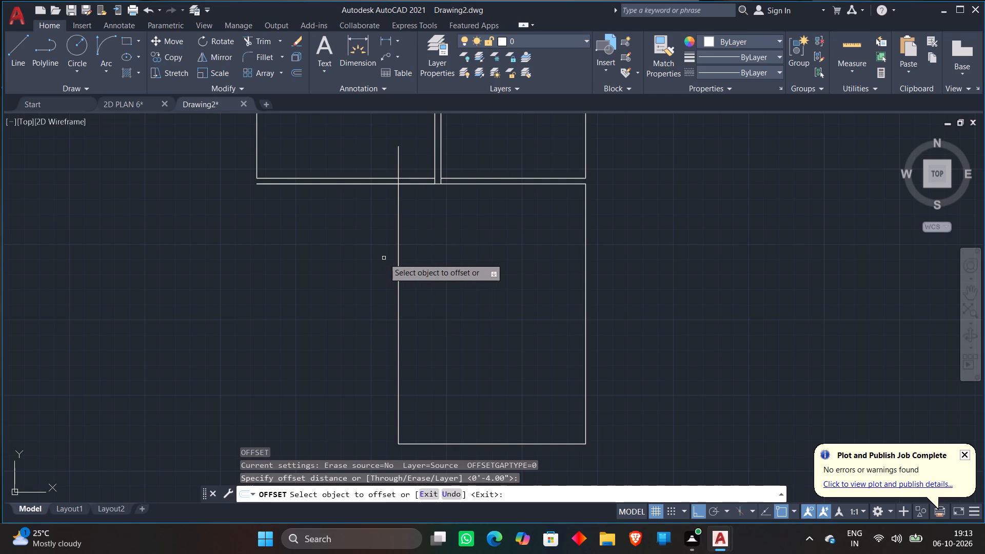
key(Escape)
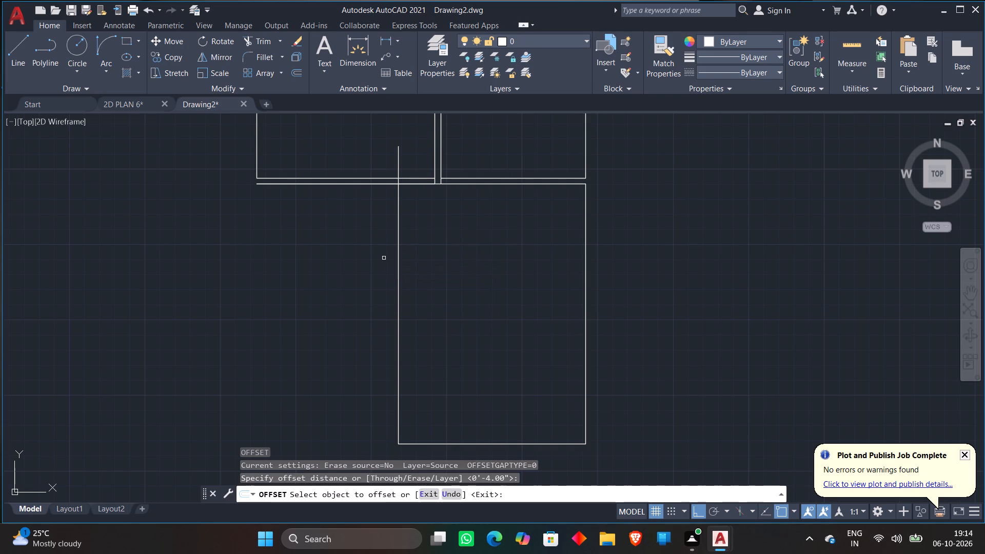
Offset the new bottom room's left side 9" outward to the left.
key(o)
key(Return)
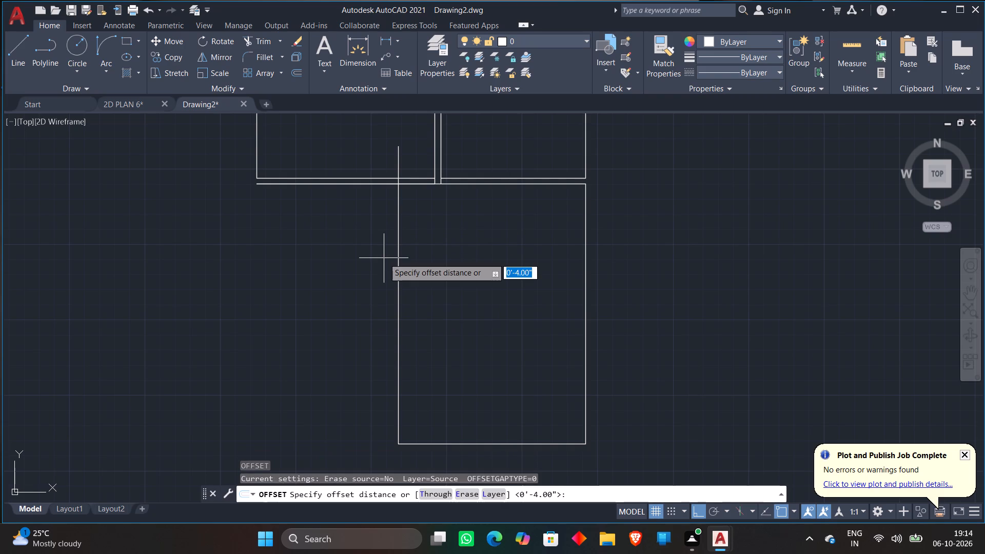
key(9)
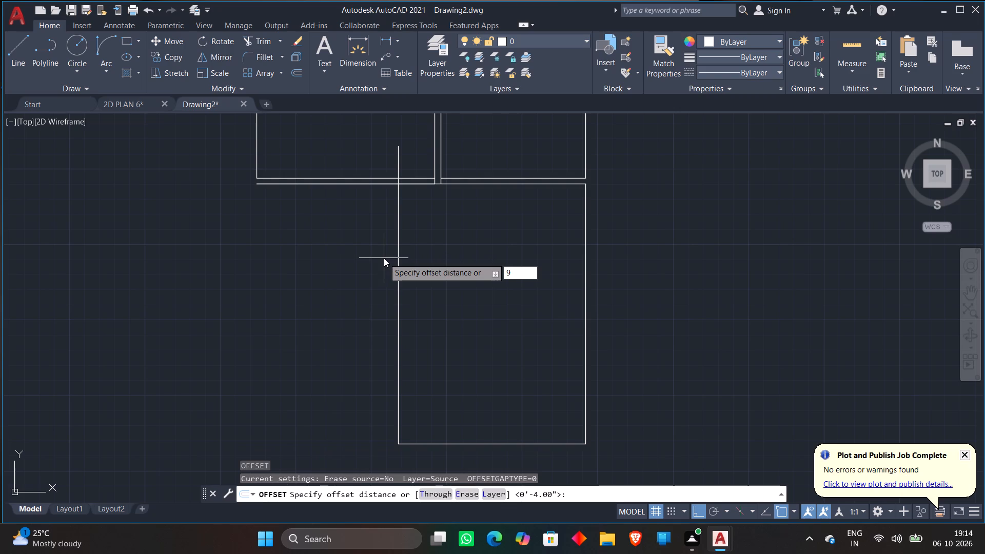
key(shift+quotedbl)
key(Return)
click(398, 300)
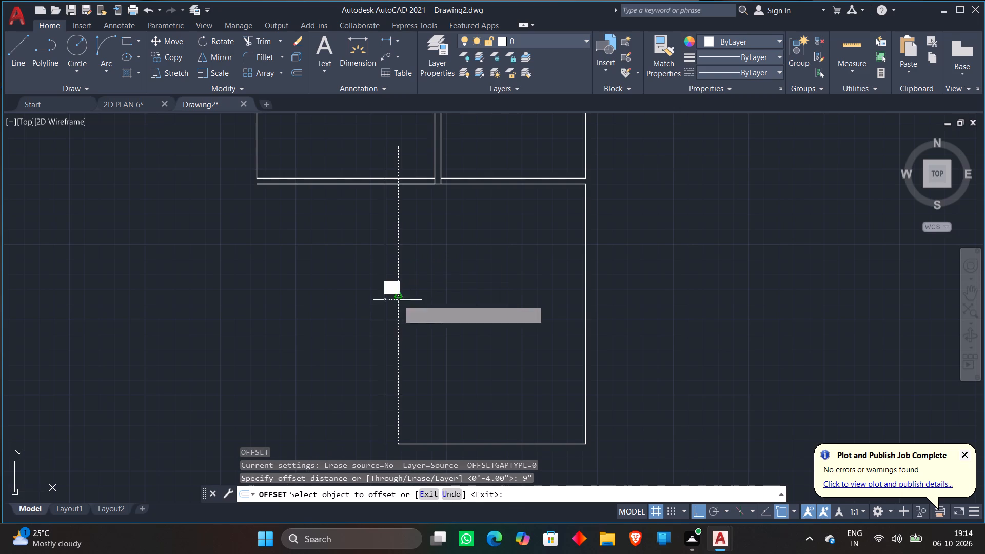
click(379, 308)
Offset the large left room's top and left sides and the upper right room's top line 9" outward.
scroll(483, 305, down, 2)
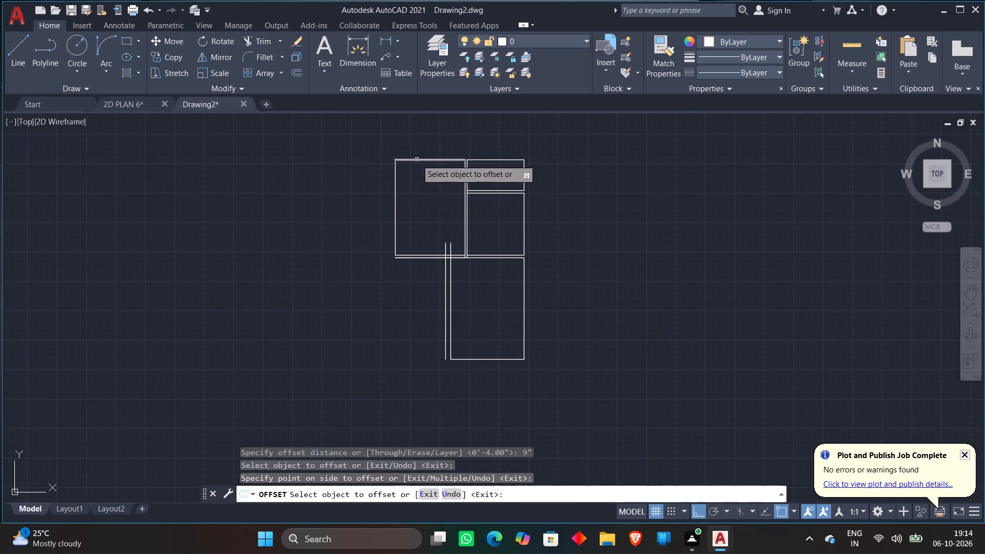
click(417, 159)
click(419, 150)
click(395, 195)
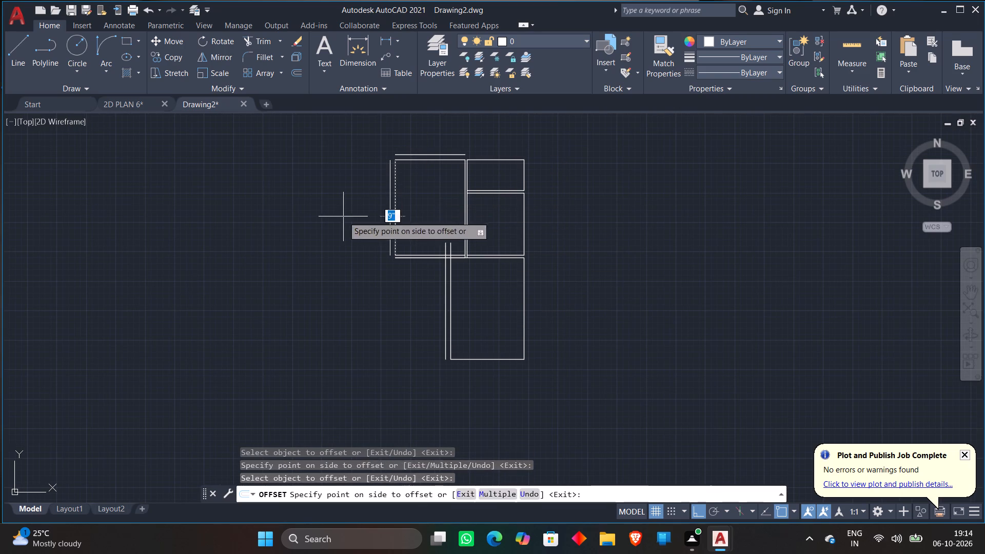
click(343, 216)
click(497, 159)
click(498, 152)
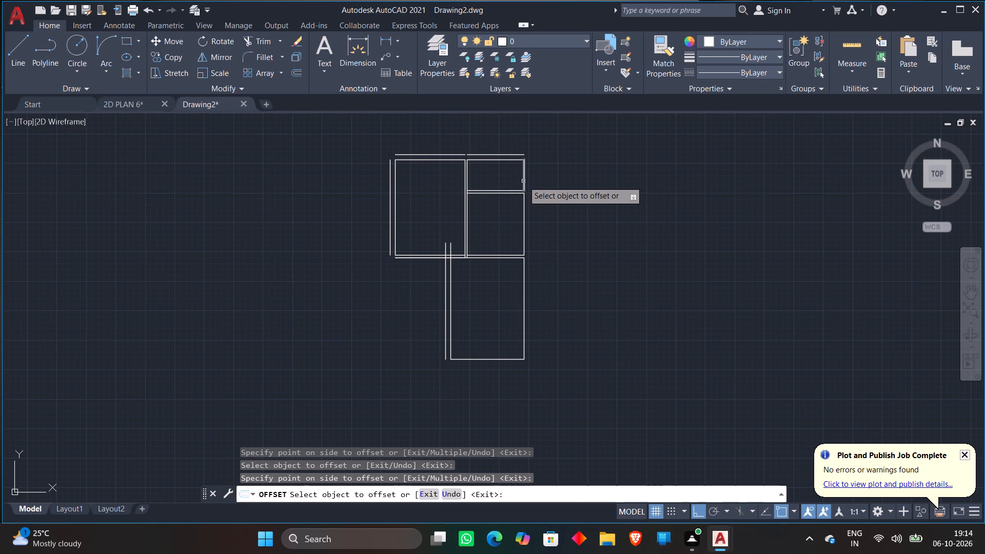
Offset the right sides of the three right-hand rooms and the bottom line of the lowest room 9" outward.
click(523, 181)
click(558, 180)
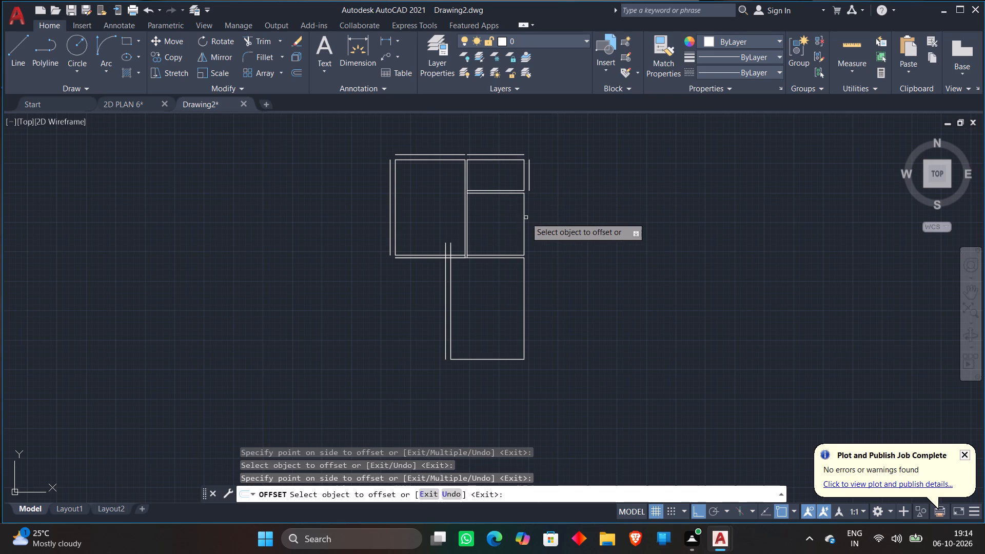
click(526, 217)
click(523, 225)
click(566, 217)
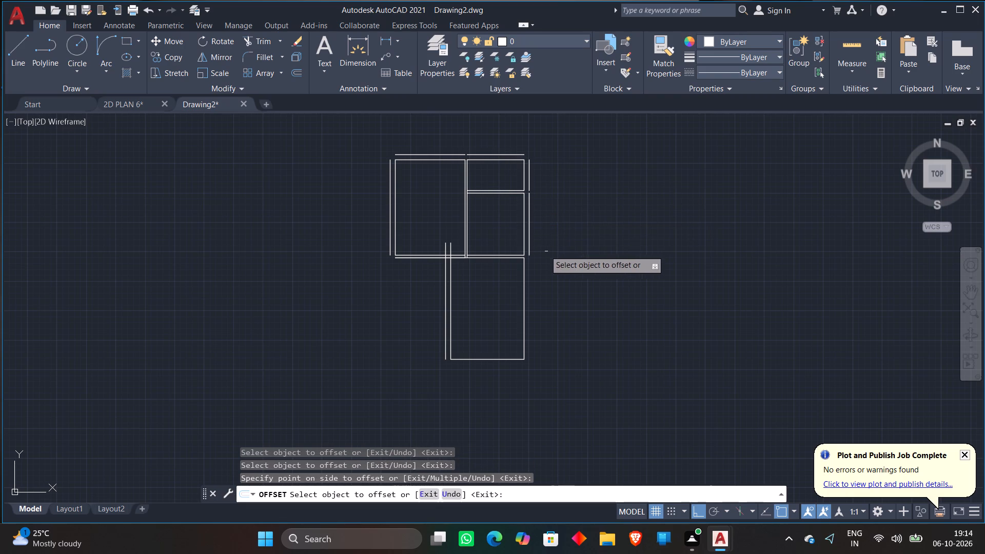
click(525, 275)
click(537, 274)
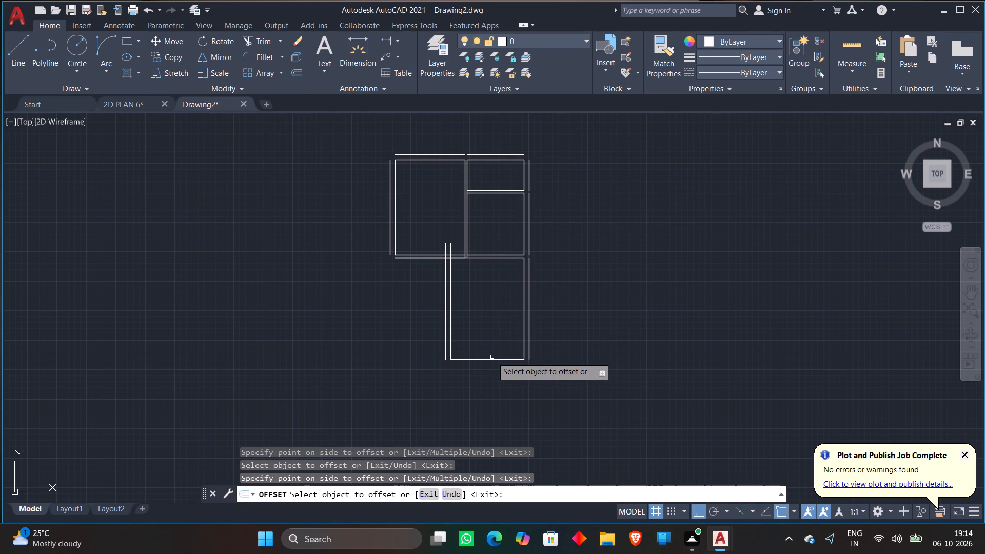
click(490, 359)
click(470, 380)
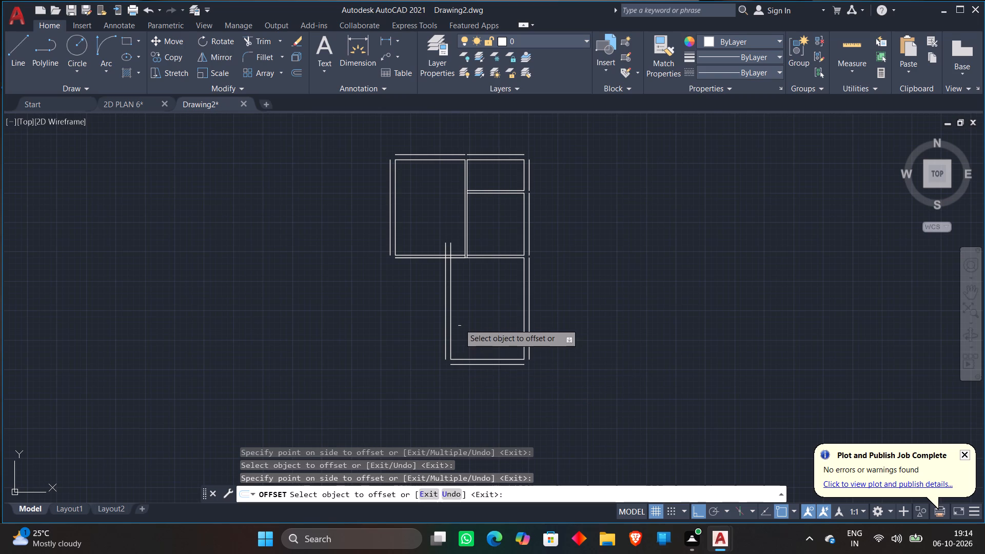
key(Escape)
Draw a 7'8" by 6'4" room to the left of the lowest room, starting from the bottom end of its outer left wall line.
scroll(459, 299, up, 1)
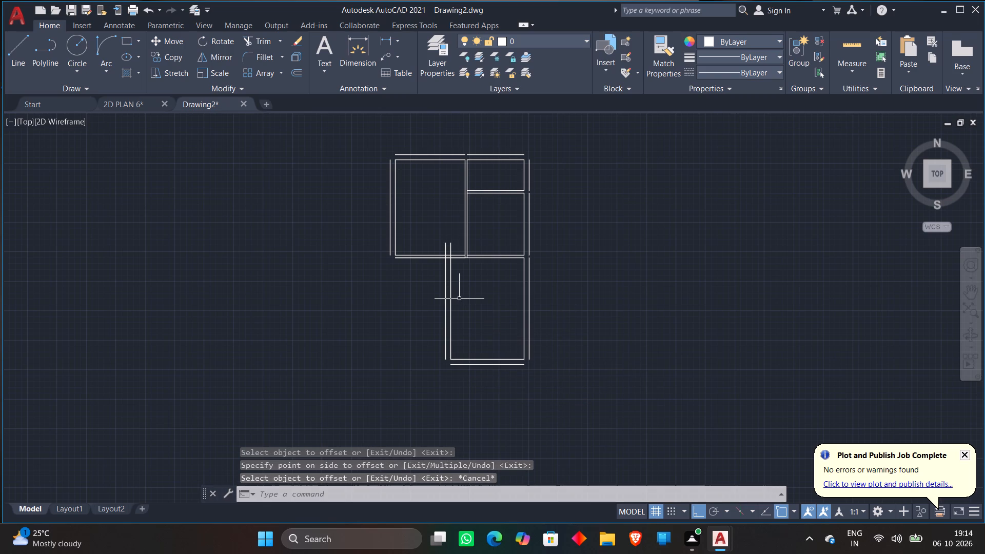
key(l)
key(Return)
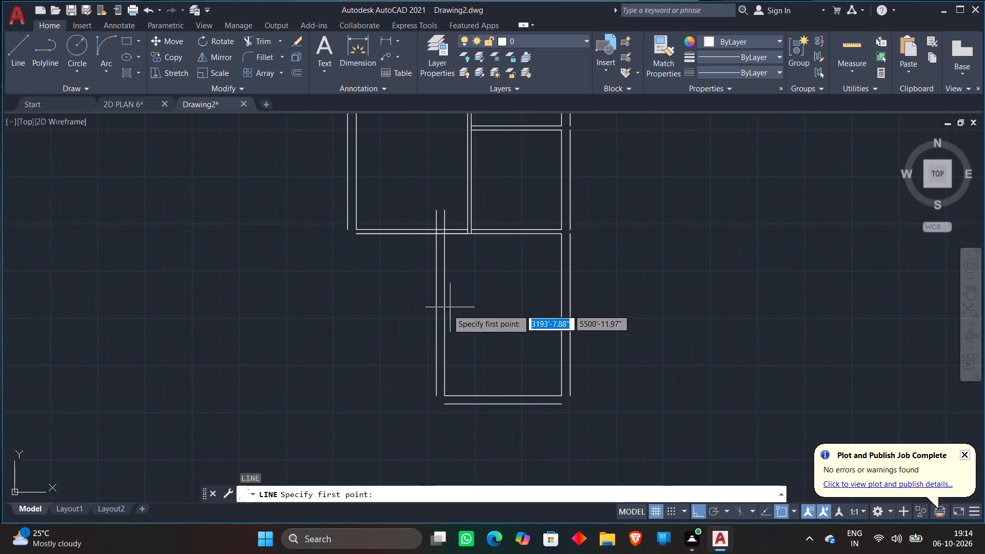
click(436, 398)
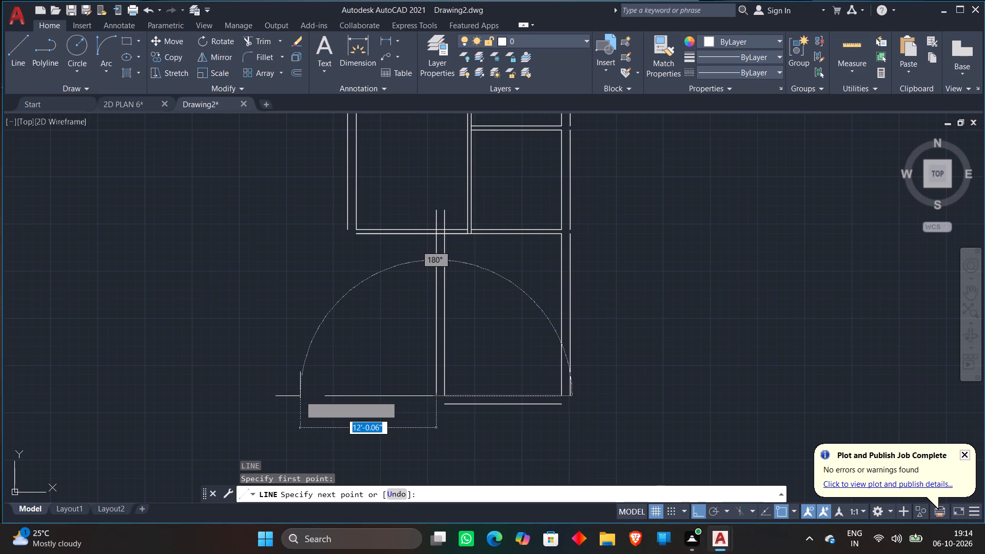
text(7'8")
key(Return)
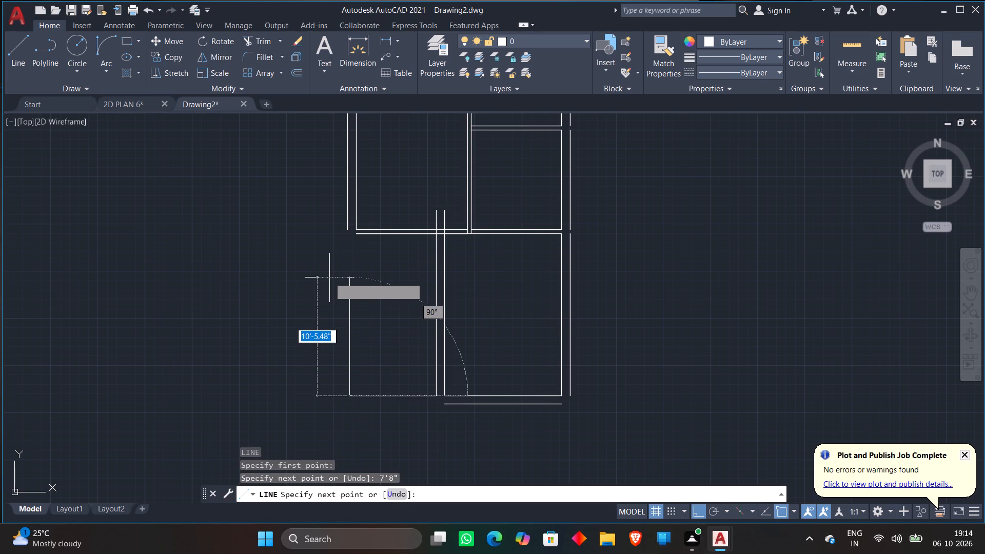
text(6'4")
key(Return)
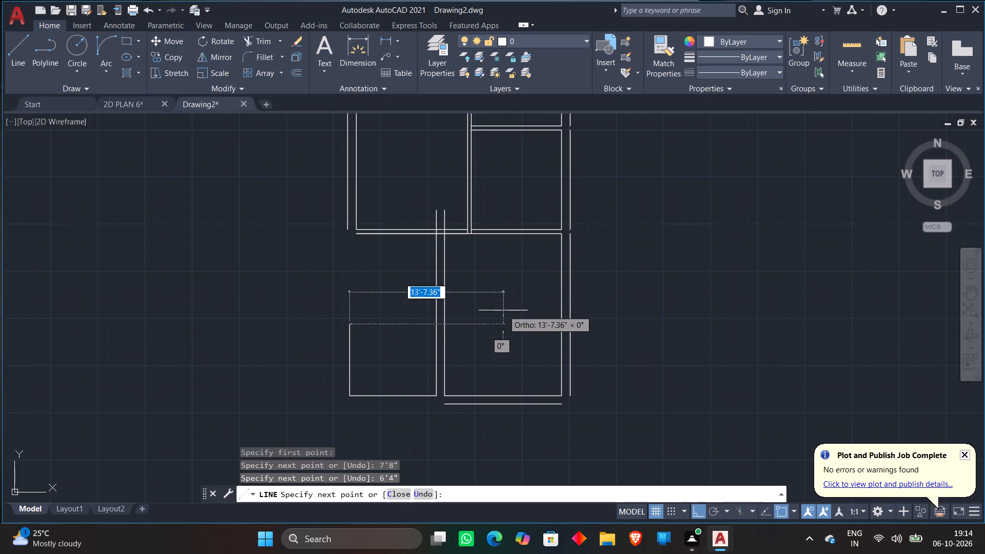
text(7'8")
key(Return)
key(Escape)
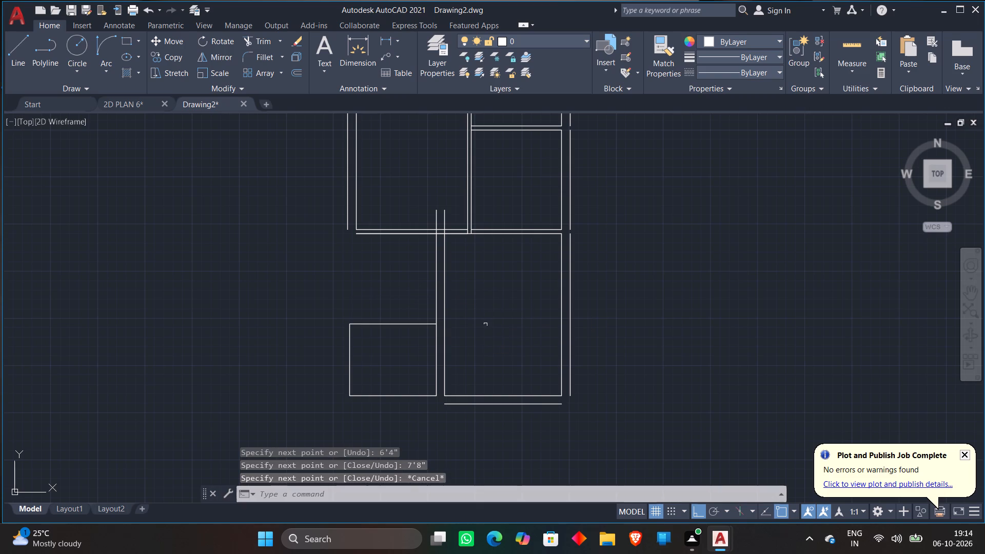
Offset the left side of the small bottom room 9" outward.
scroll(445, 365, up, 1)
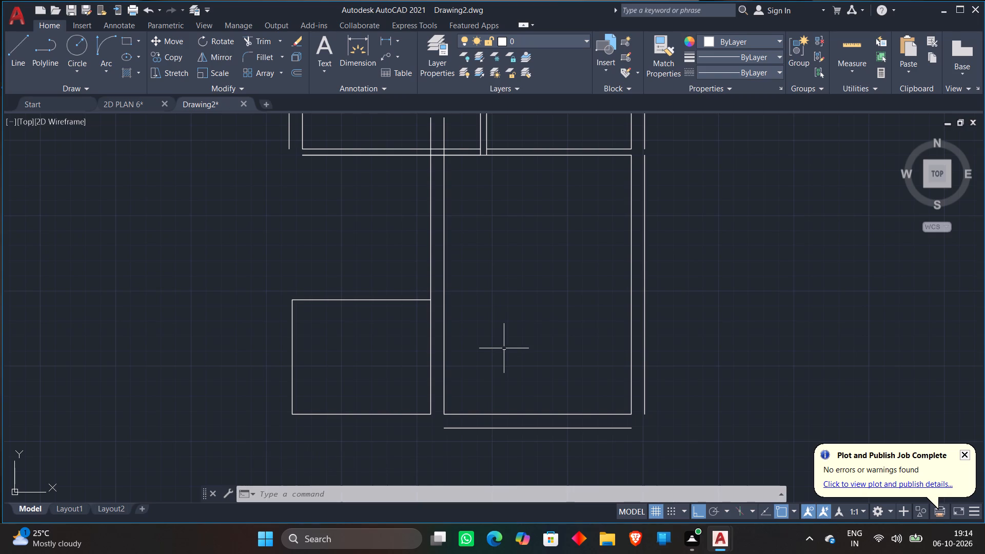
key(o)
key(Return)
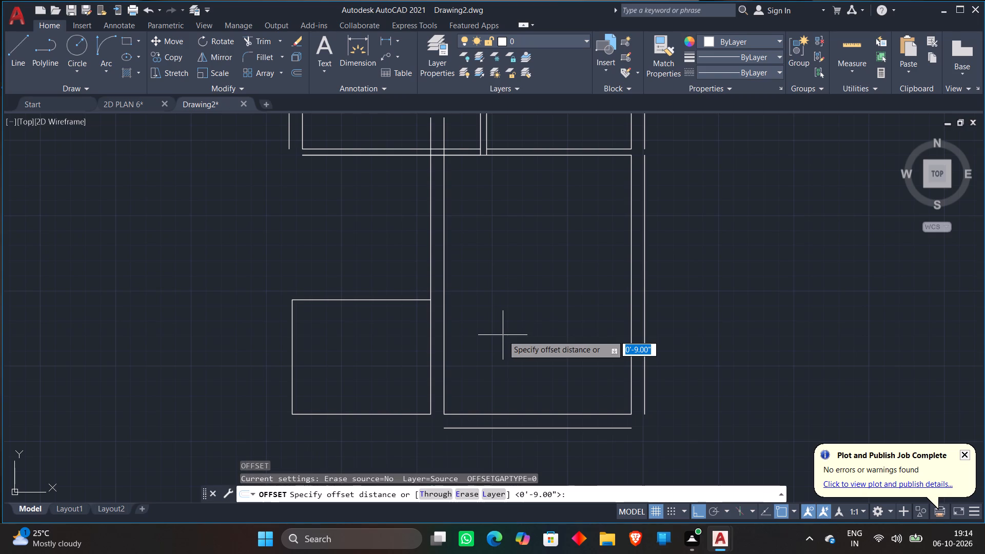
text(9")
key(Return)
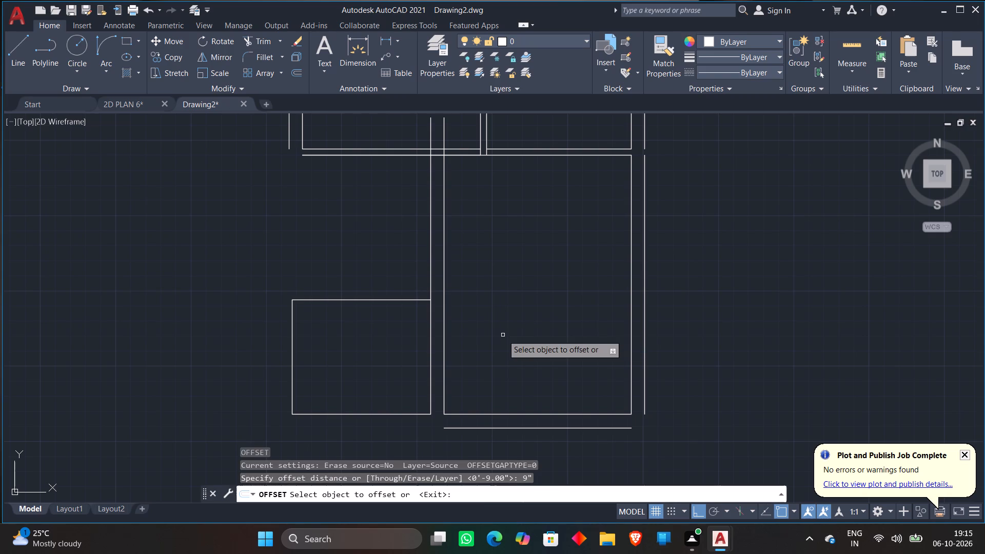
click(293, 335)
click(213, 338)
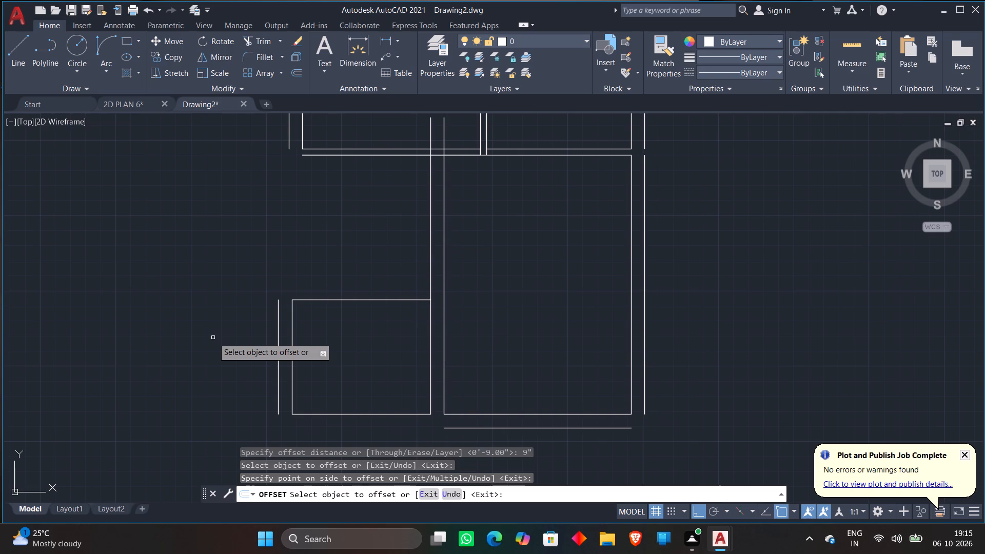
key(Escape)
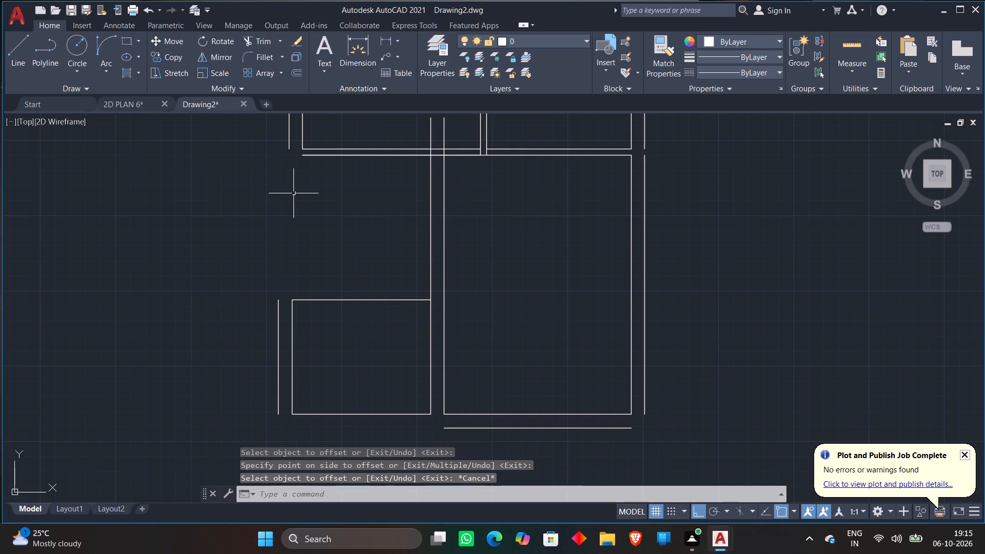
Draw a vertical line about 15'11" long from the large left room's bottom-left wall corner down past the small bottom room.
scroll(293, 193, up, 1)
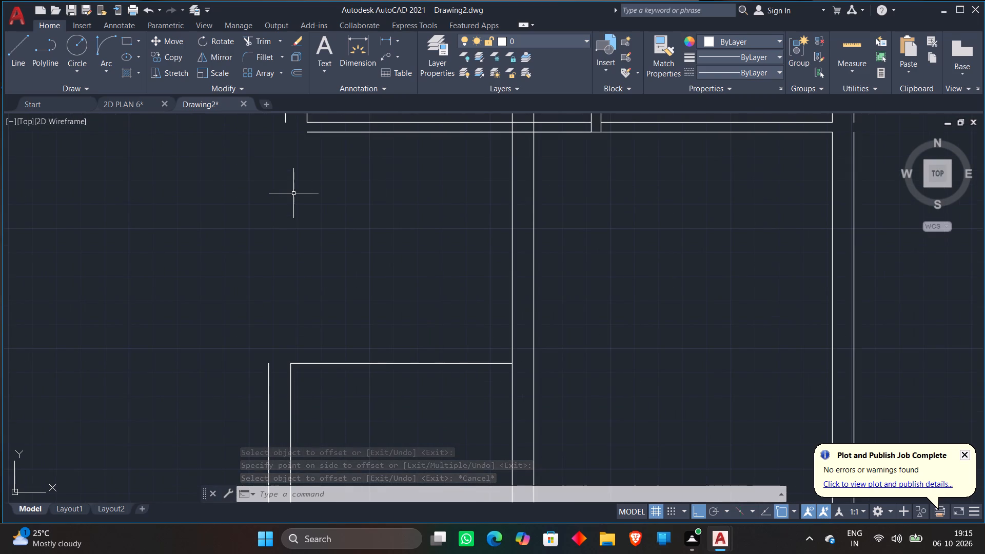
key(l)
key(Return)
click(303, 133)
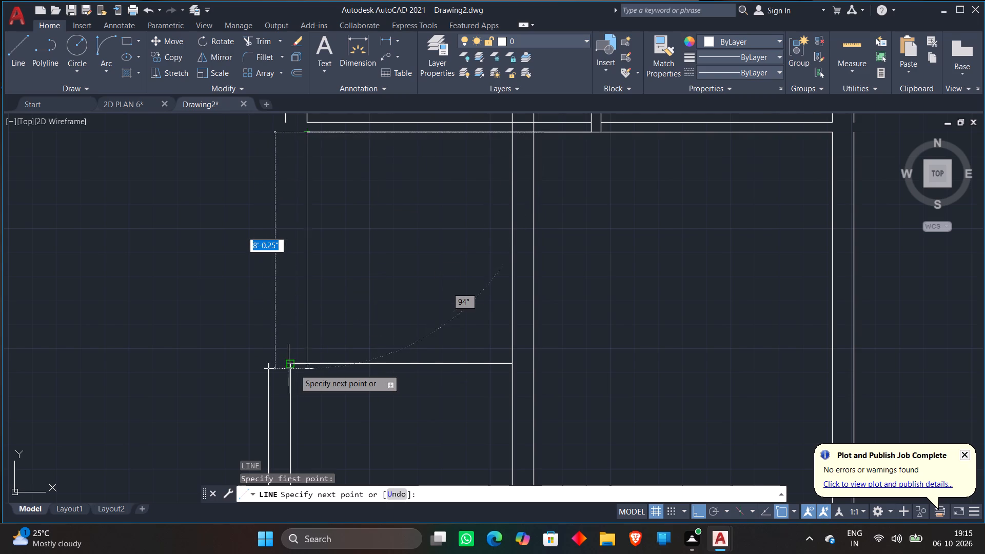
middle_drag(305, 390, 327, 245)
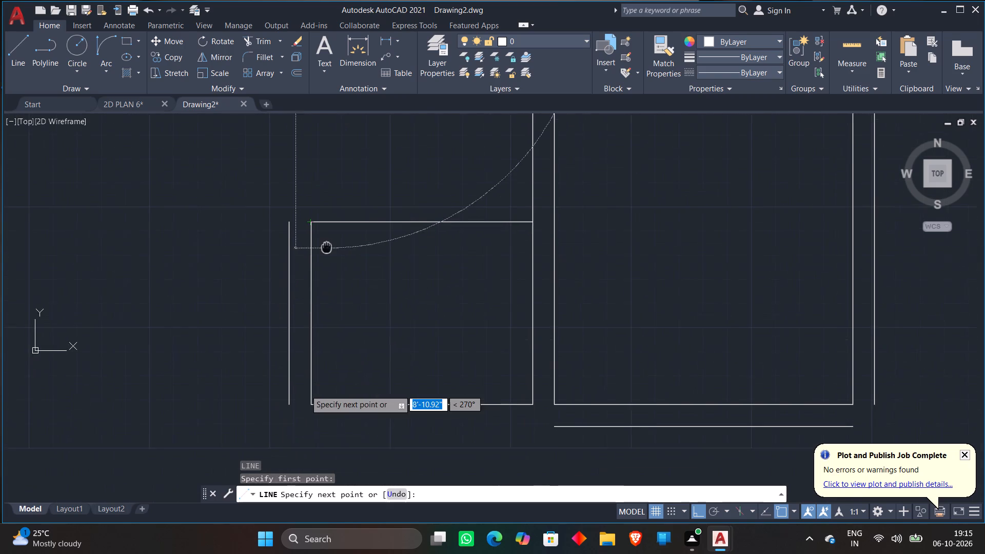
middle_drag(327, 245, 327, 244)
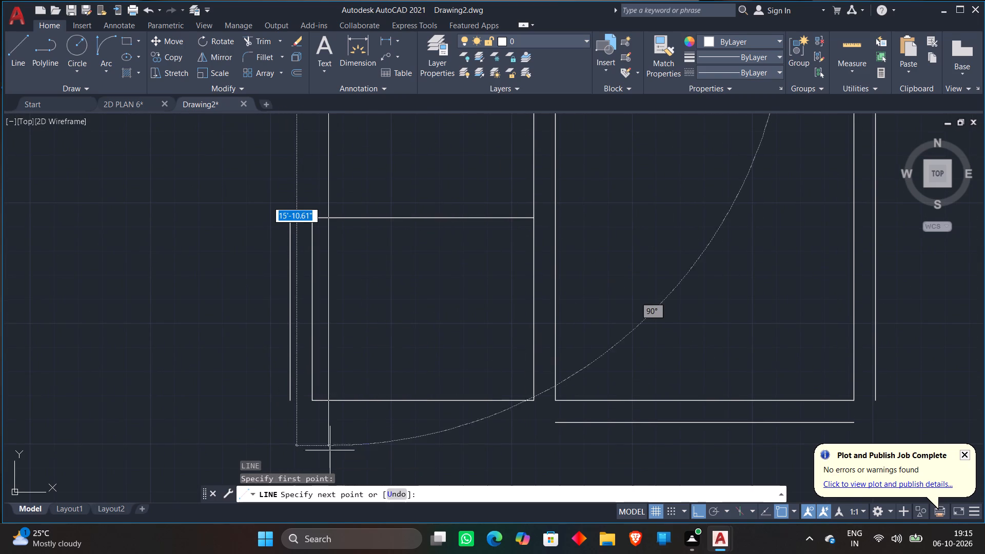
click(330, 450)
key(Escape)
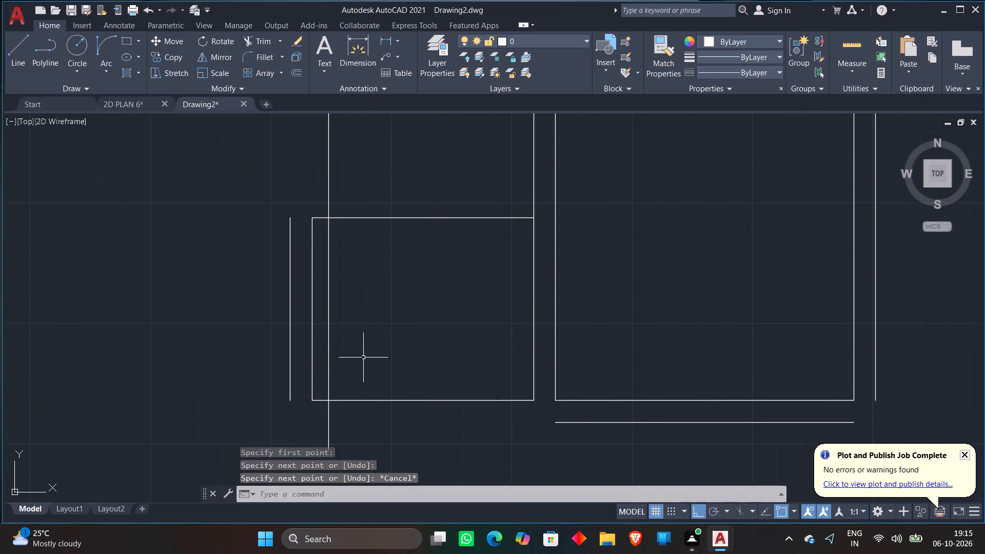
Trim away the small room's parts left of the new vertical line, including its old left side and the 9" offset line.
text(TR)
key(Return)
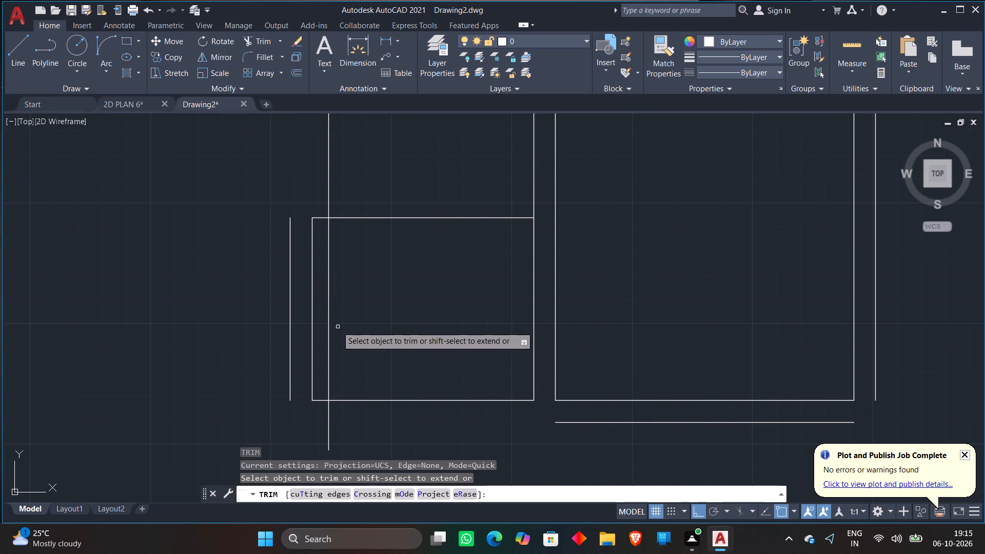
click(318, 201)
click(311, 381)
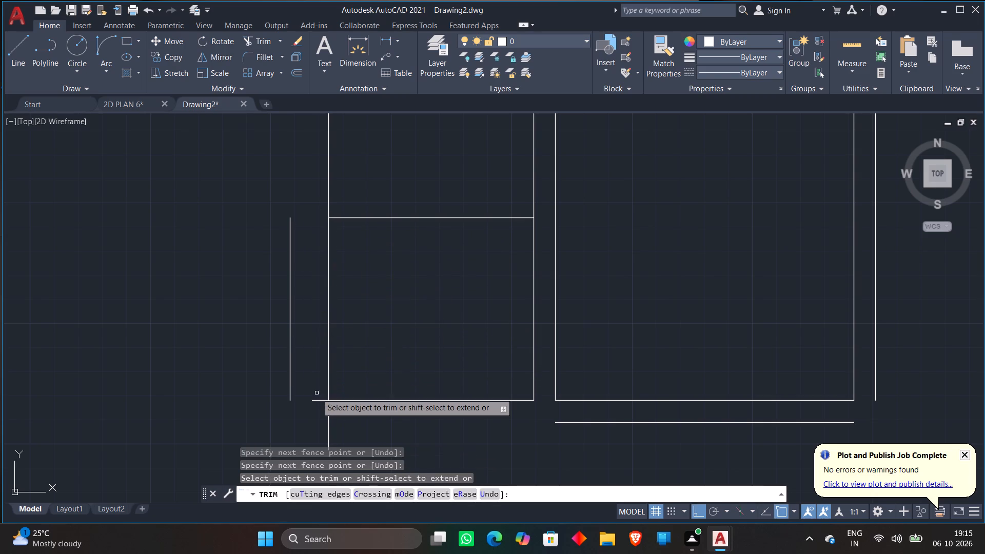
click(319, 398)
click(318, 411)
click(296, 374)
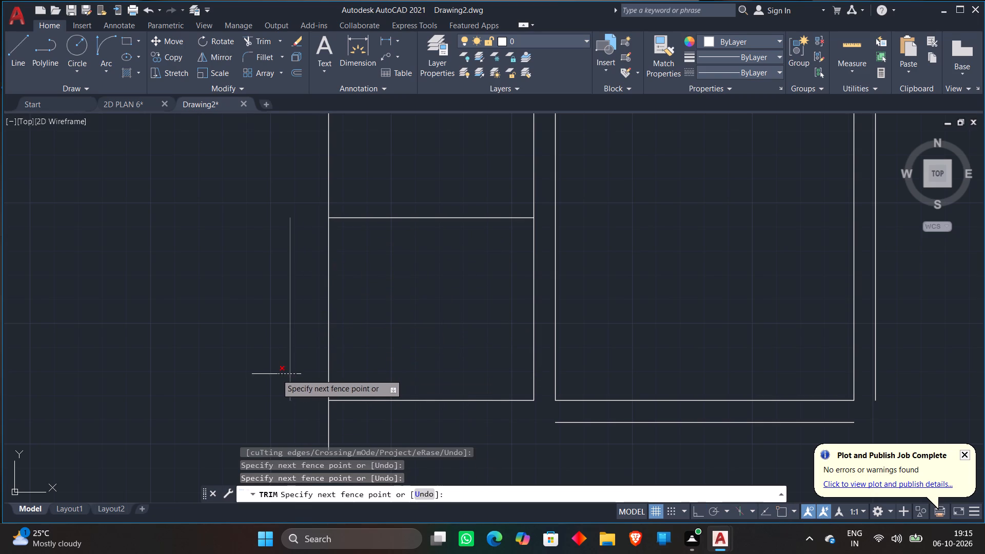
click(276, 374)
key(Escape)
Extend the lowest room's outer bottom wall line left to the new vertical line.
text(EX)
key(Return)
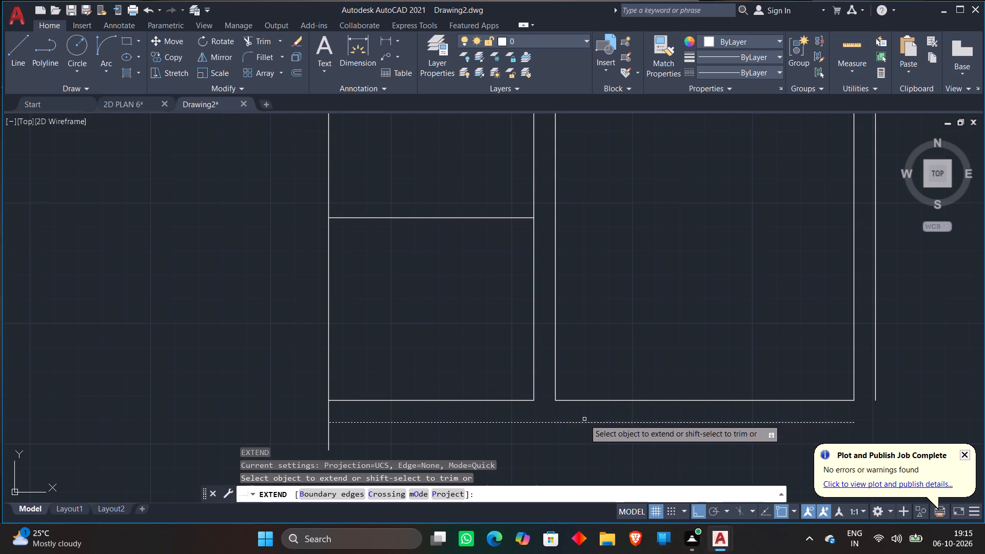
click(572, 421)
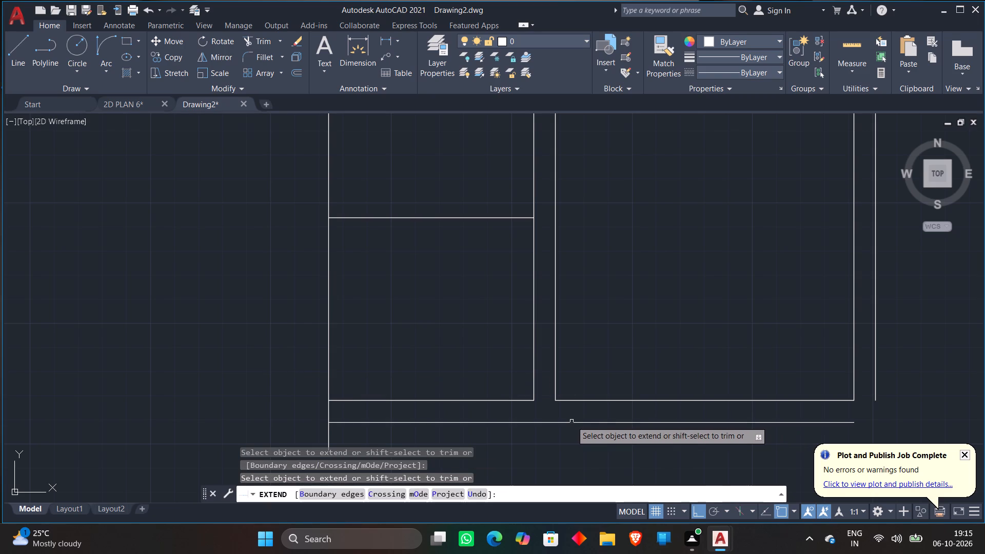
key(Escape)
Offset the new vertical line 9" outward to the left as the outer wall line.
scroll(442, 306, down, 2)
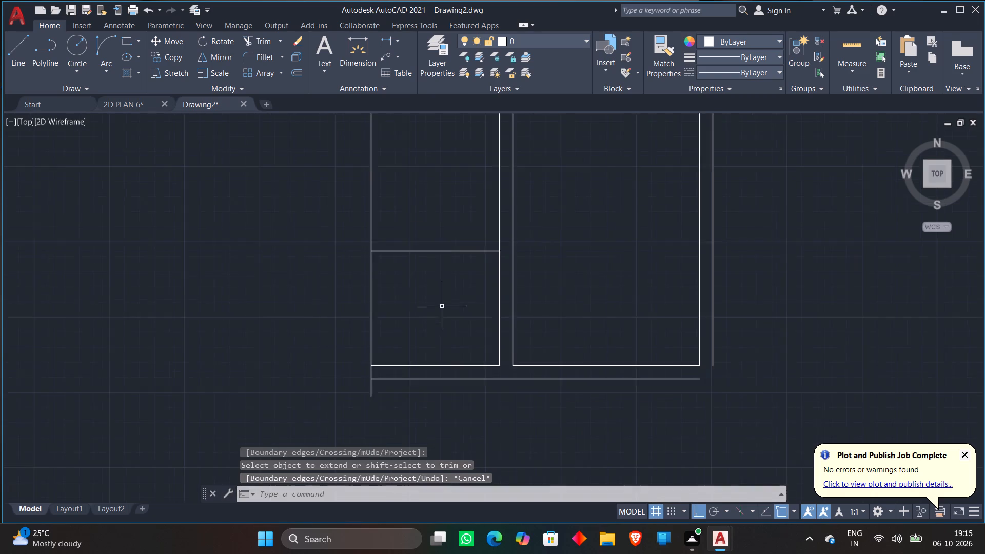
key(o)
key(Return)
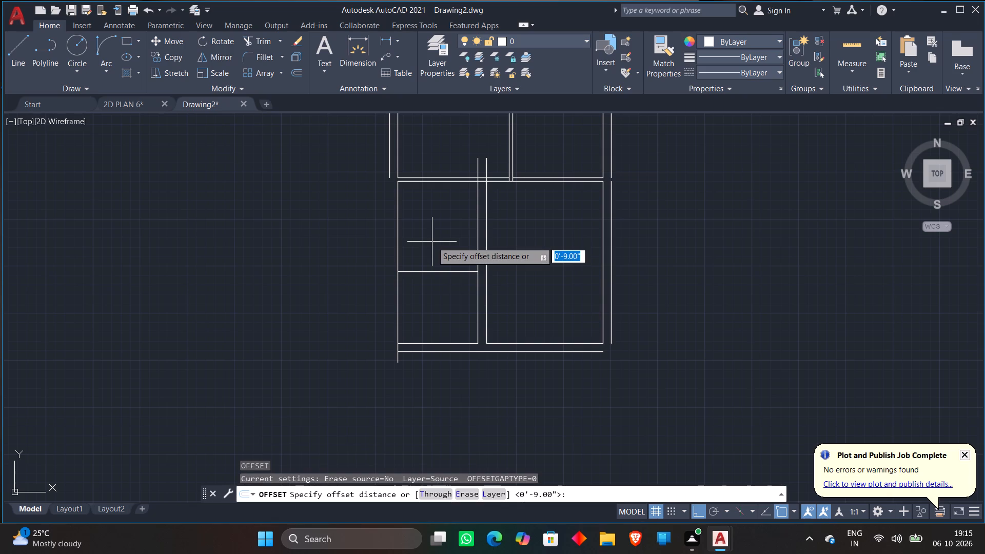
text(9")
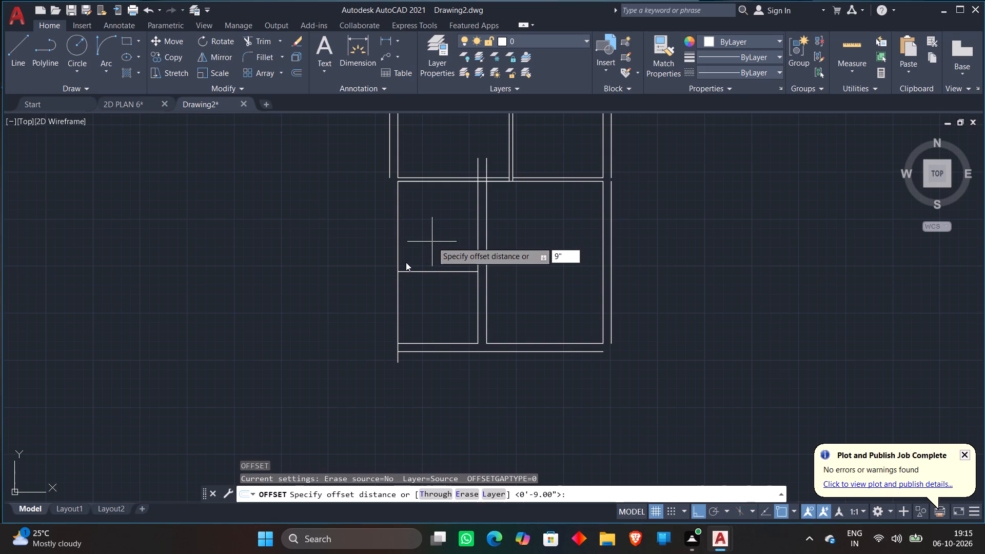
key(Return)
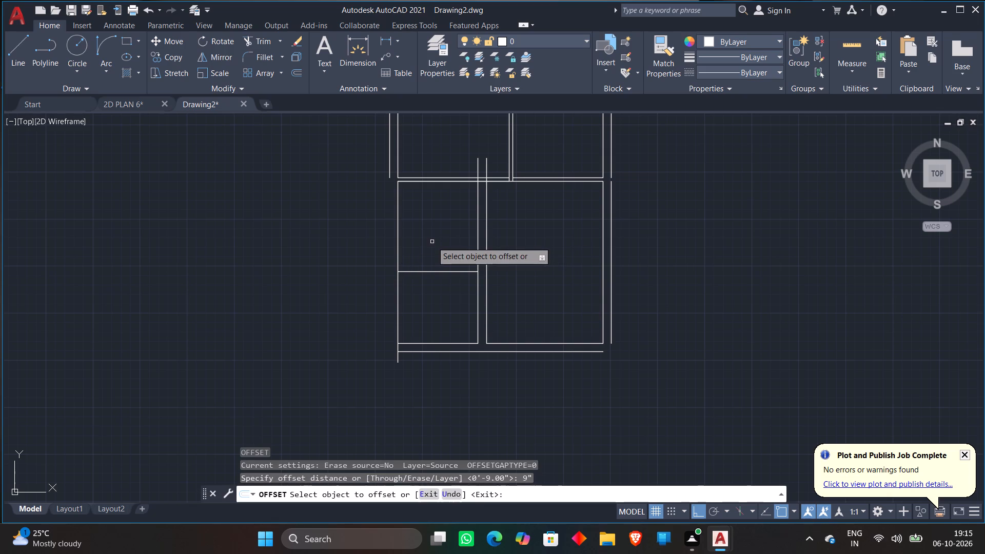
click(397, 265)
click(361, 271)
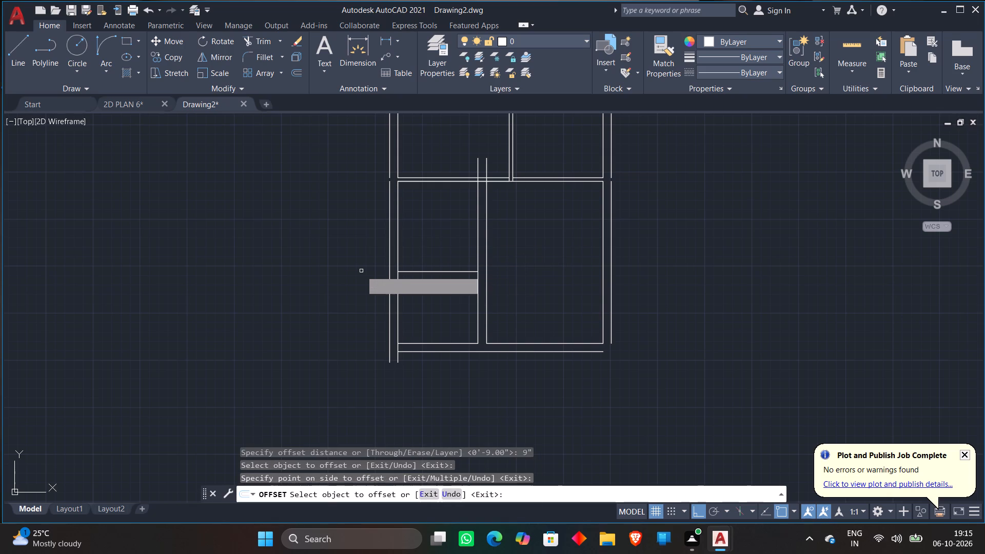
key(Escape)
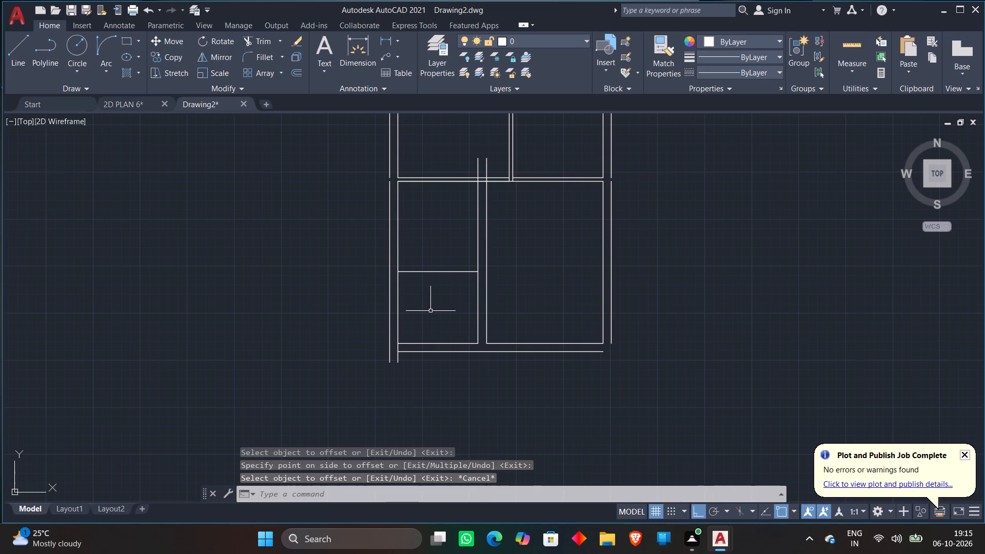
Trim the inner left wall line back to the small room's bottom-left corner.
scroll(430, 309, up, 1)
text(TR)
key(Return)
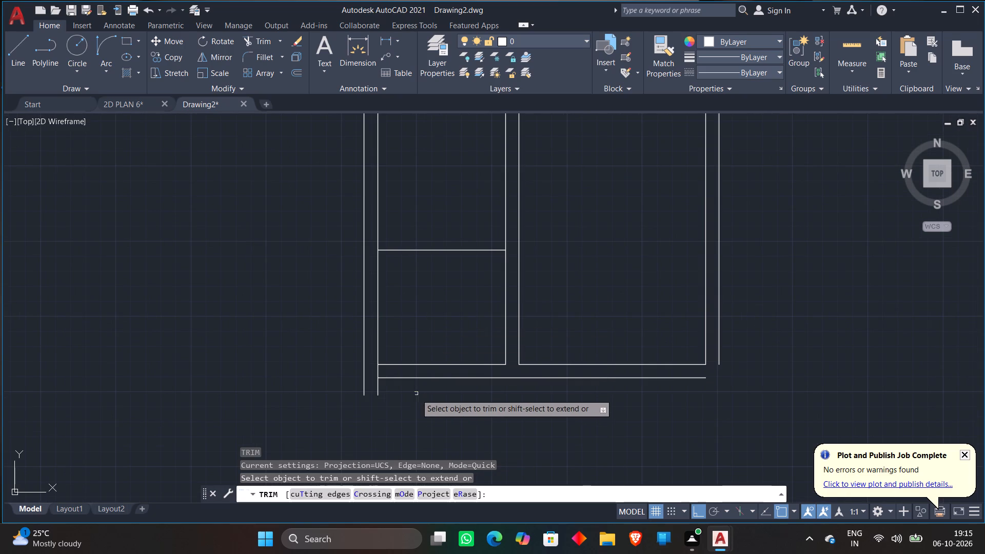
scroll(416, 397, up, 3)
click(308, 354)
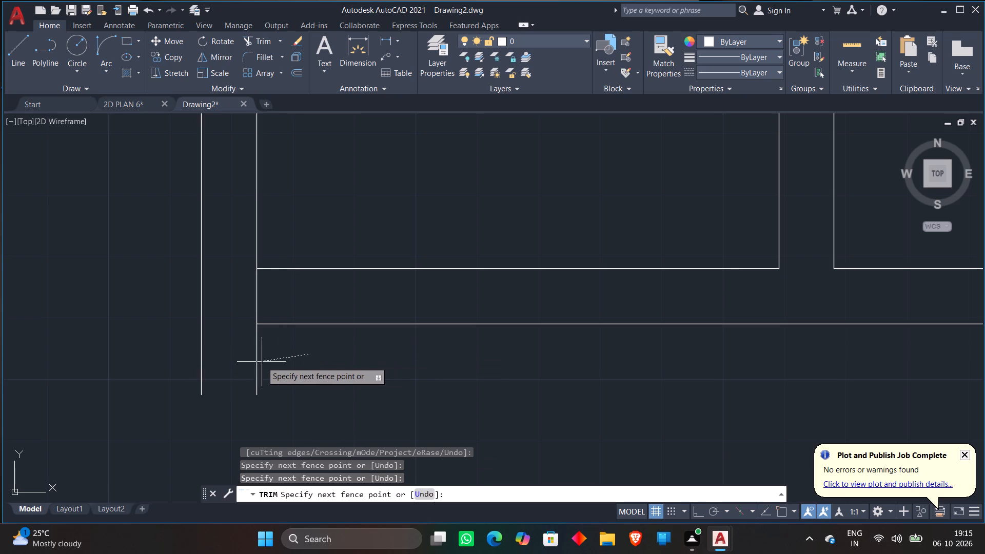
click(247, 369)
click(272, 310)
click(235, 303)
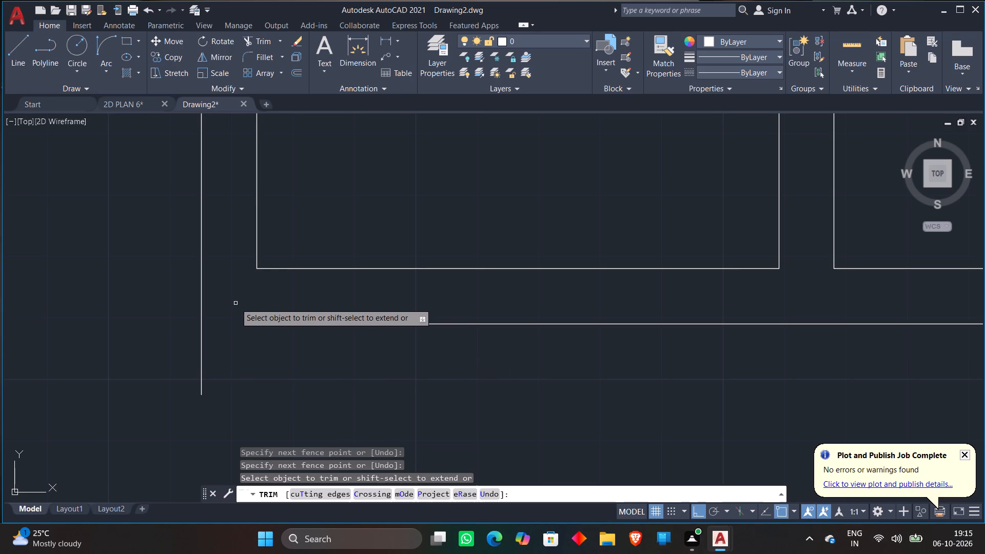
key(Escape)
Extend the outer bottom line to the outer left wall line, and the inner left wall line down to the bottom line.
text(EX)
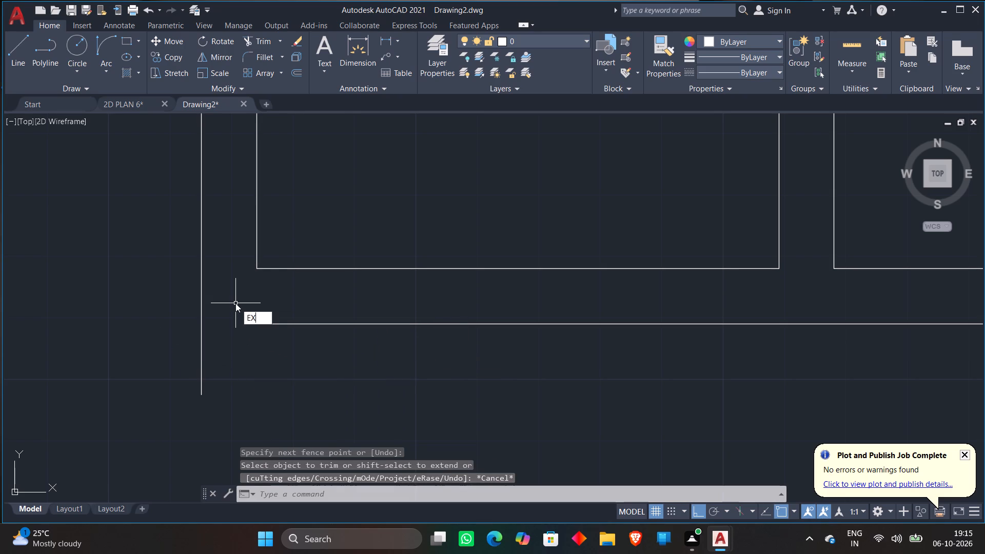
key(Return)
click(263, 325)
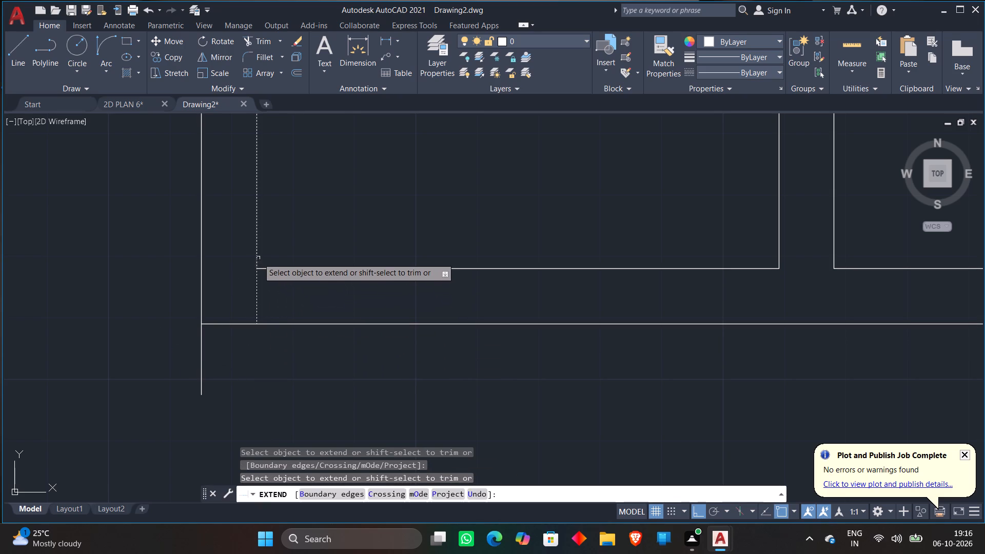
click(255, 254)
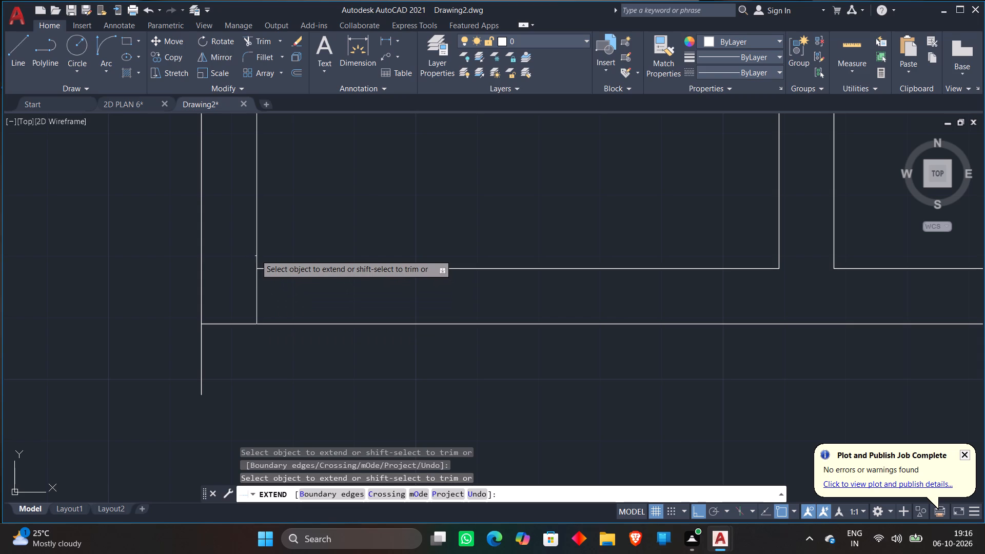
key(Escape)
Extend the small room's right side down to the outer bottom wall line.
scroll(413, 255, down, 1)
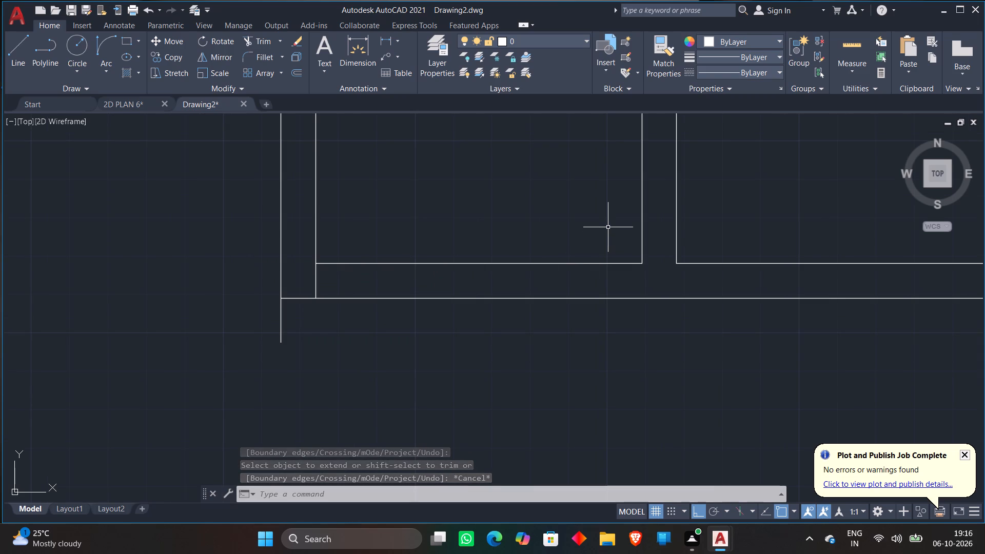
middle_drag(608, 227, 484, 245)
scroll(484, 245, down, 1)
text(EX)
key(Return)
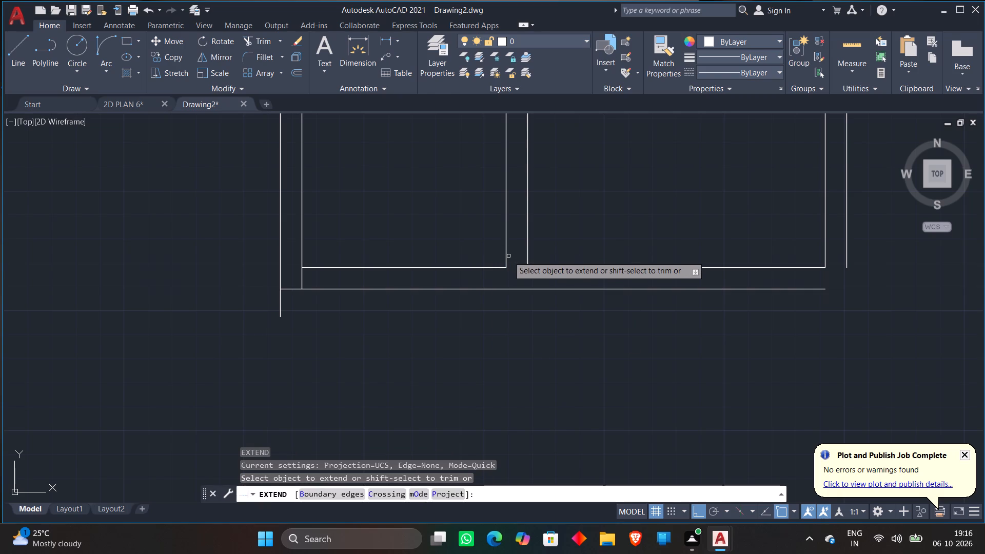
click(507, 257)
key(Escape)
Trim the outer left wall's stub below the bottom line and both horizontal lines closing the small room's bottom opening.
text(TR)
key(space)
click(263, 303)
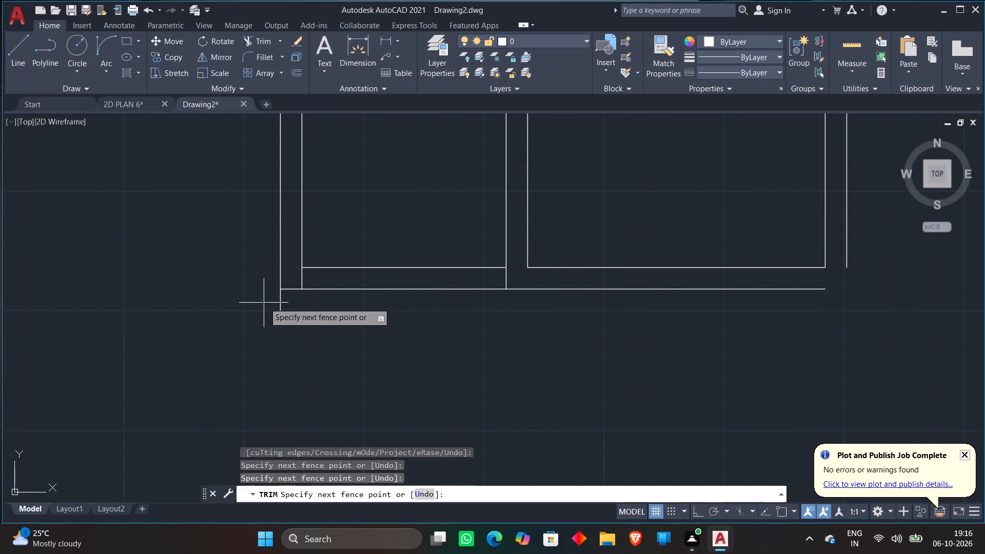
click(281, 303)
click(393, 303)
click(395, 219)
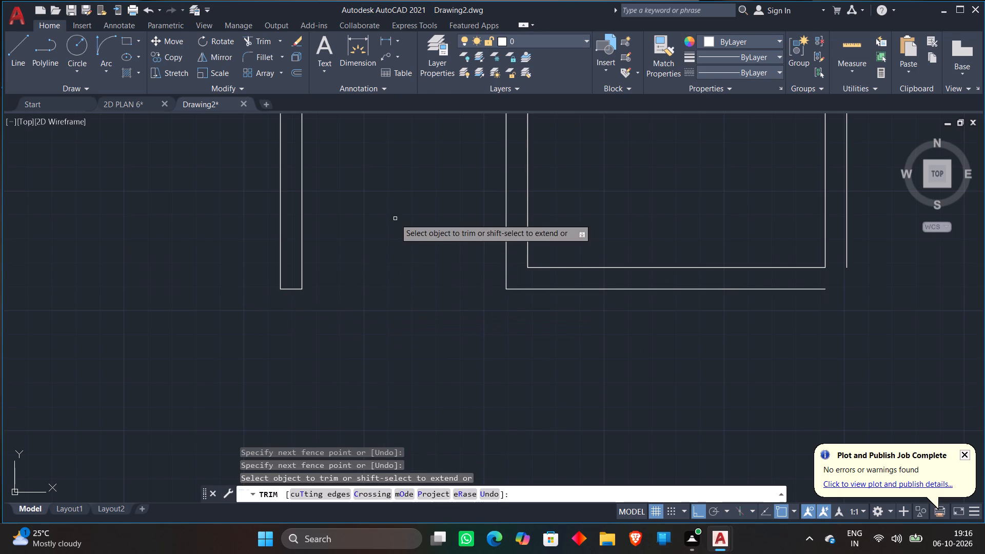
key(Escape)
Fillet the lowest room's outer bottom and outer right wall lines into a sharp corner with zero radius.
scroll(395, 219, down, 2)
middle_drag(636, 269, 633, 326)
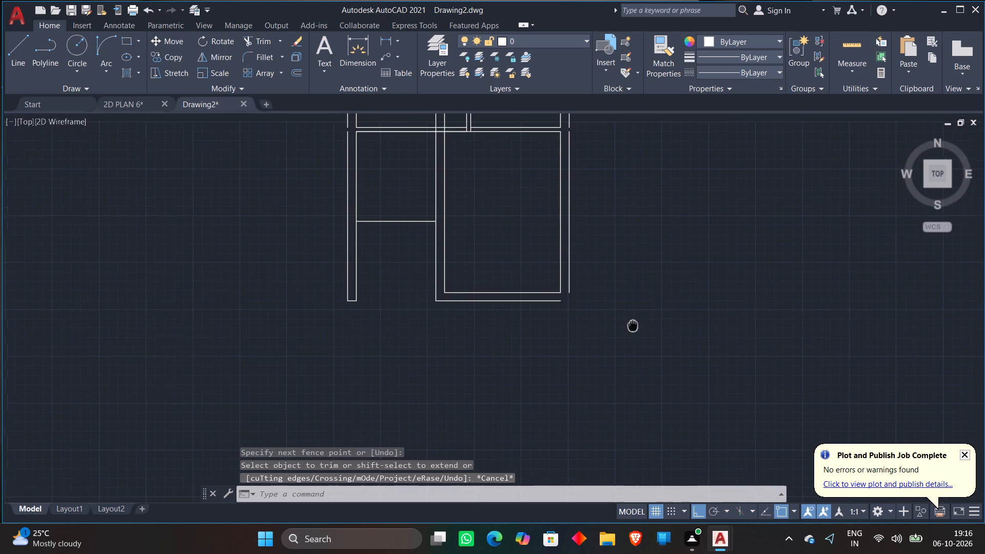
middle_drag(633, 326, 633, 328)
text(F)
key(space)
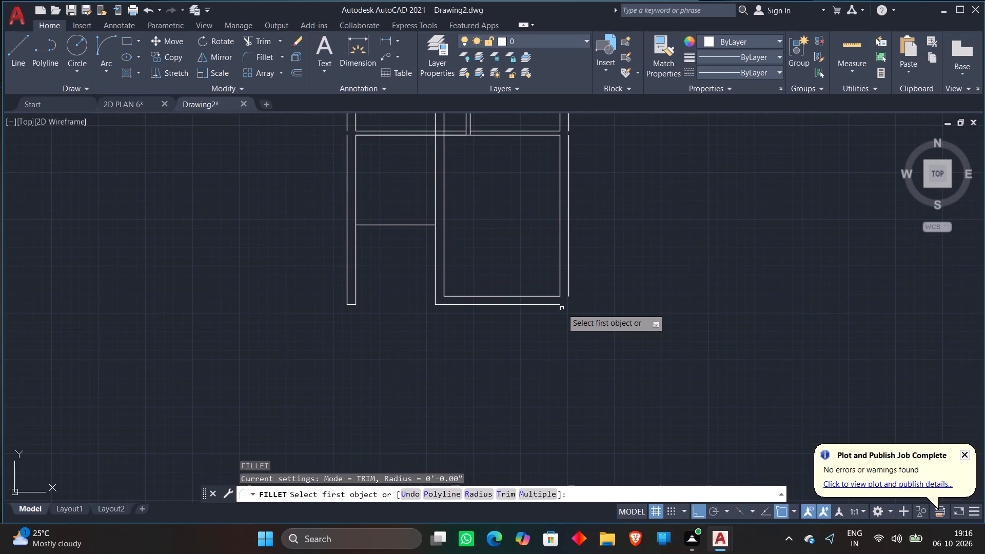
click(553, 306)
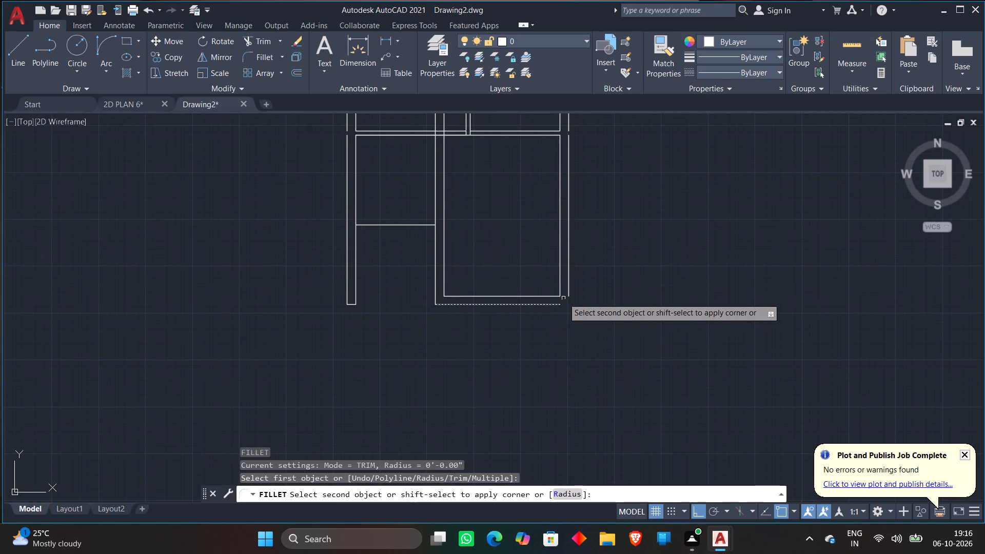
click(566, 293)
middle_drag(621, 235, 623, 301)
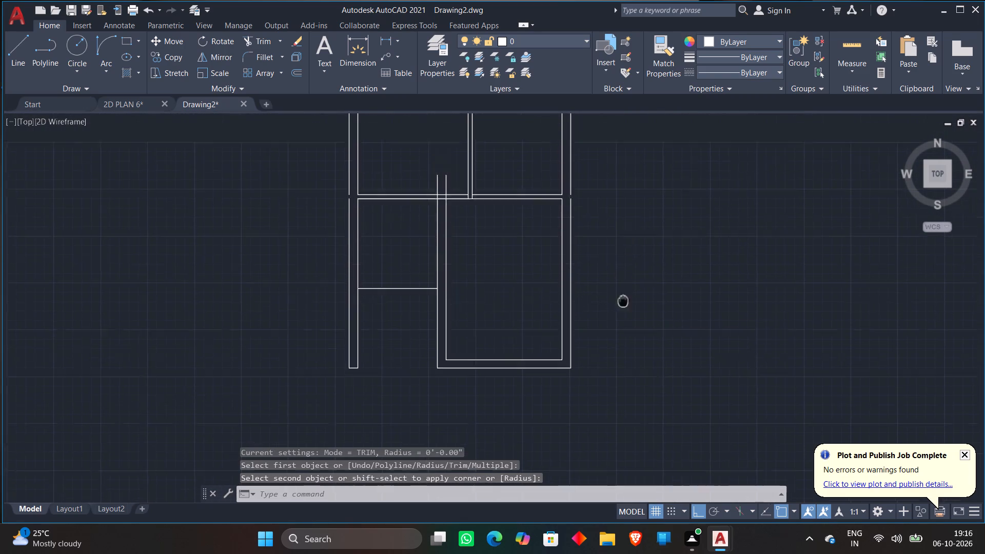
Fillet the outer top wall lines with the outer right and outer left wall lines into two sharp zero-radius corners.
middle_drag(623, 301, 621, 397)
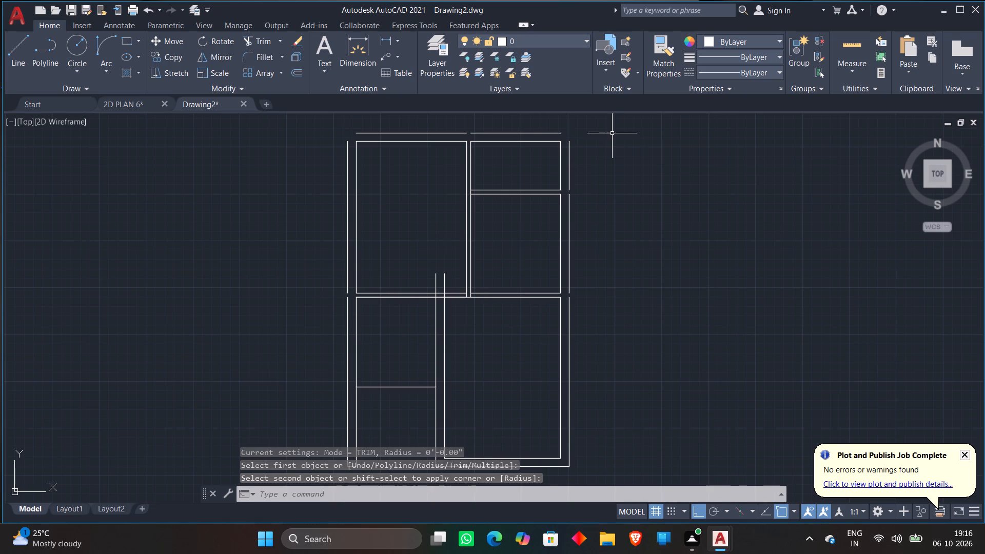
key(space)
click(558, 132)
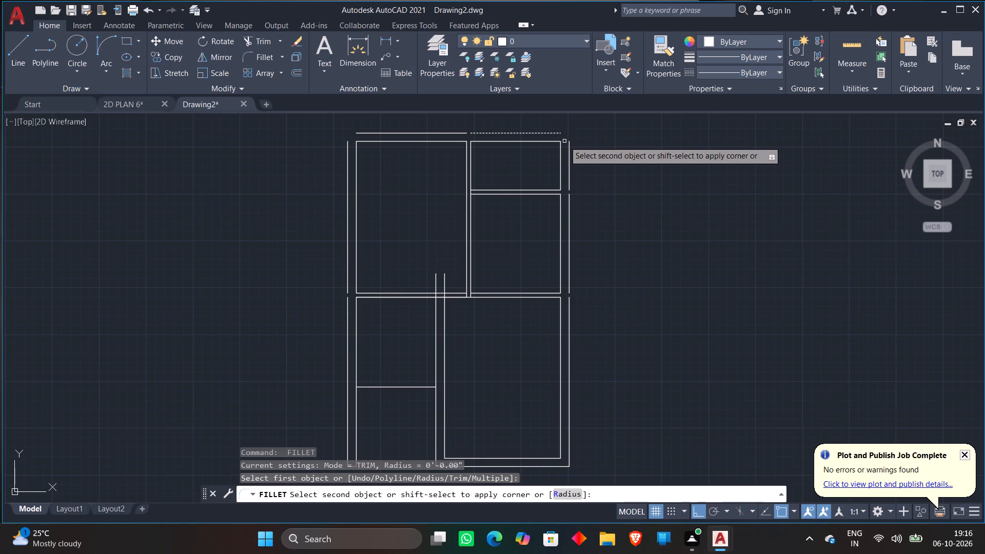
click(568, 145)
key(space)
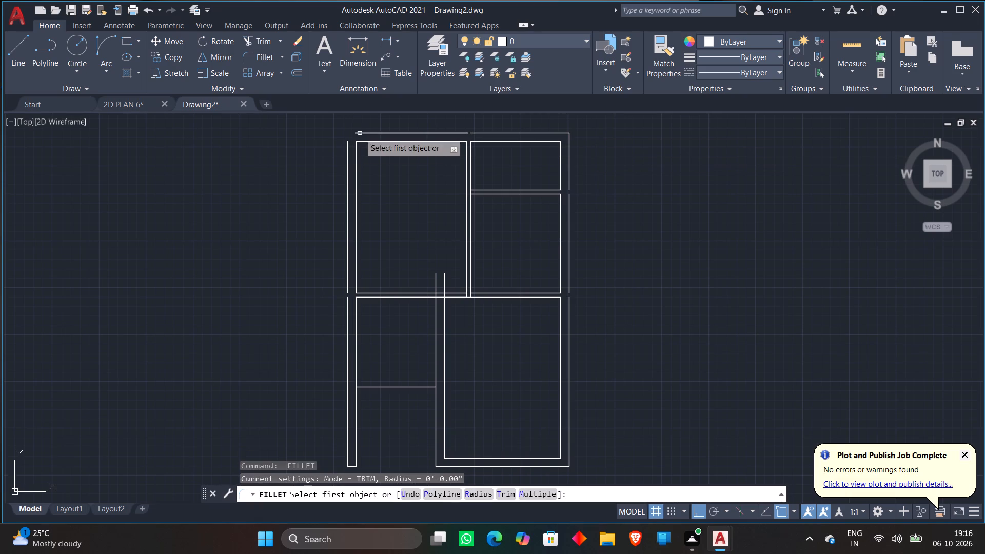
click(362, 133)
click(346, 143)
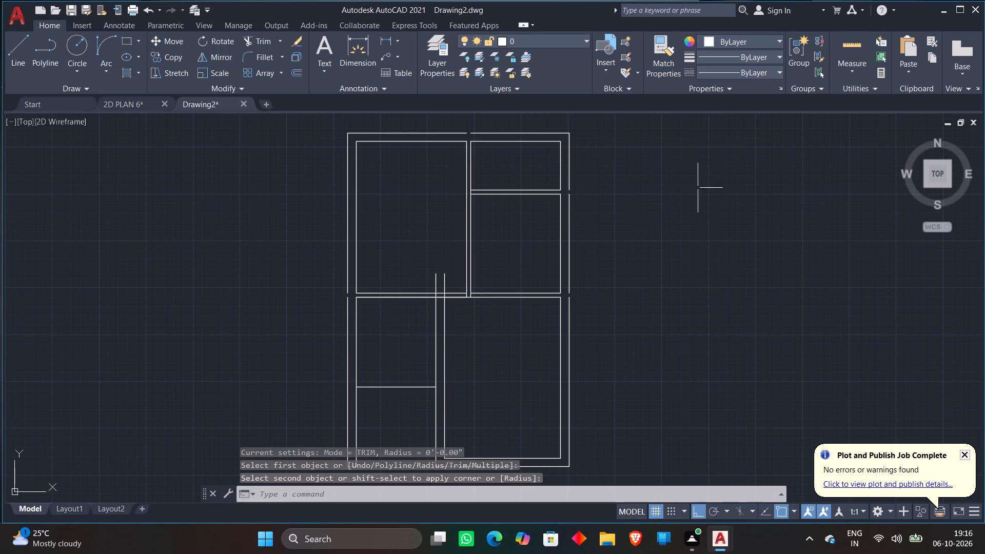
key(Escape)
Extend the outer left, outer top and outer right wall lines to close the gaps between their segments.
text(EX)
key(space)
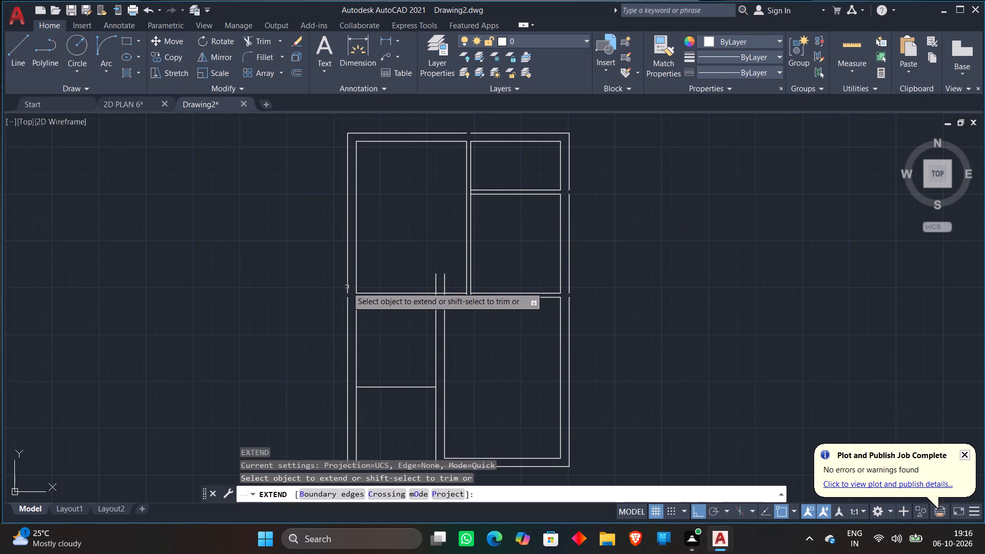
click(347, 287)
click(465, 133)
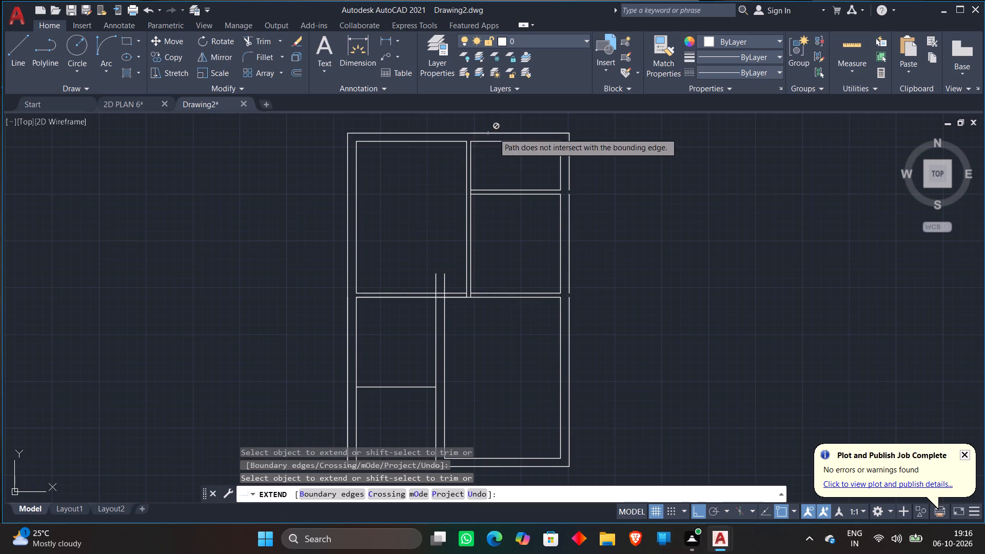
click(570, 188)
scroll(590, 233, down, 1)
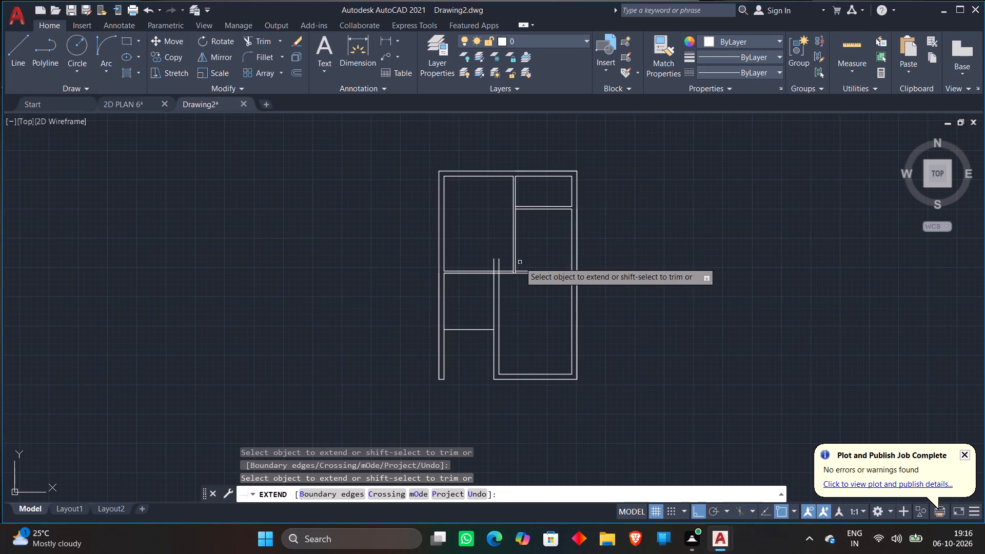
scroll(520, 269, up, 3)
key(Escape)
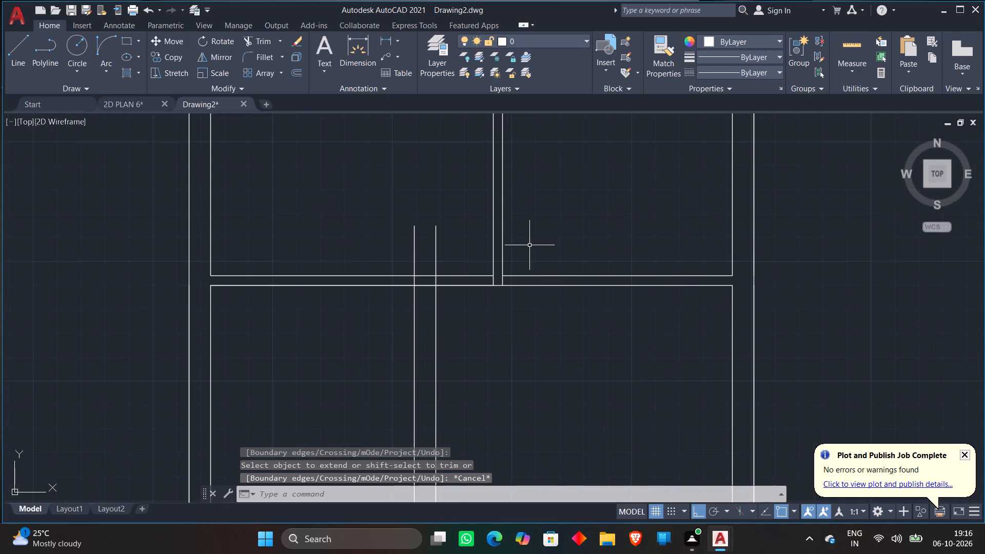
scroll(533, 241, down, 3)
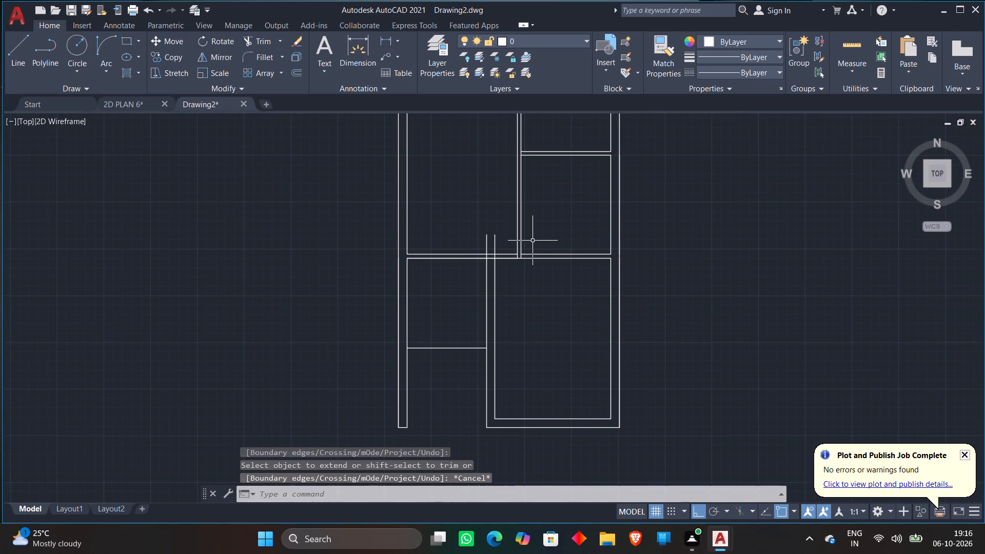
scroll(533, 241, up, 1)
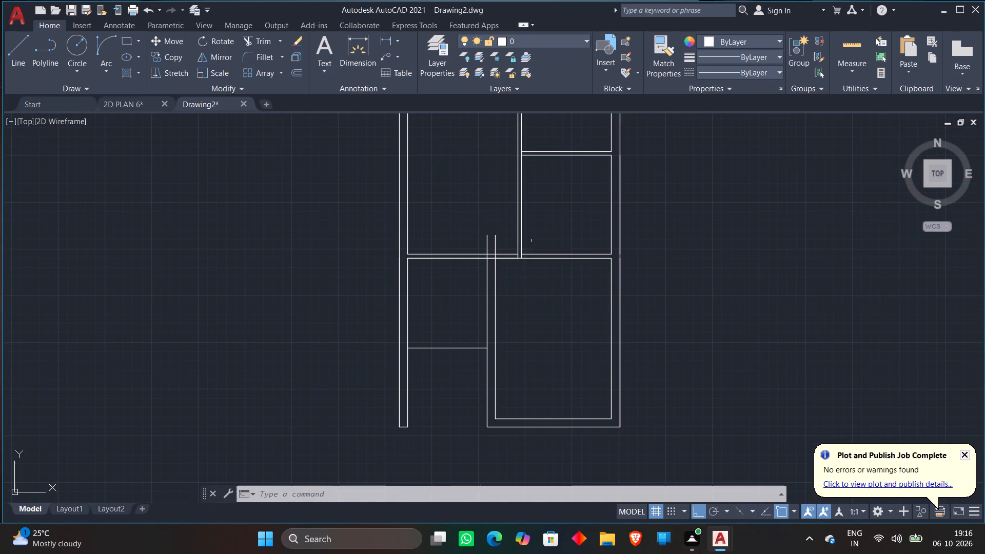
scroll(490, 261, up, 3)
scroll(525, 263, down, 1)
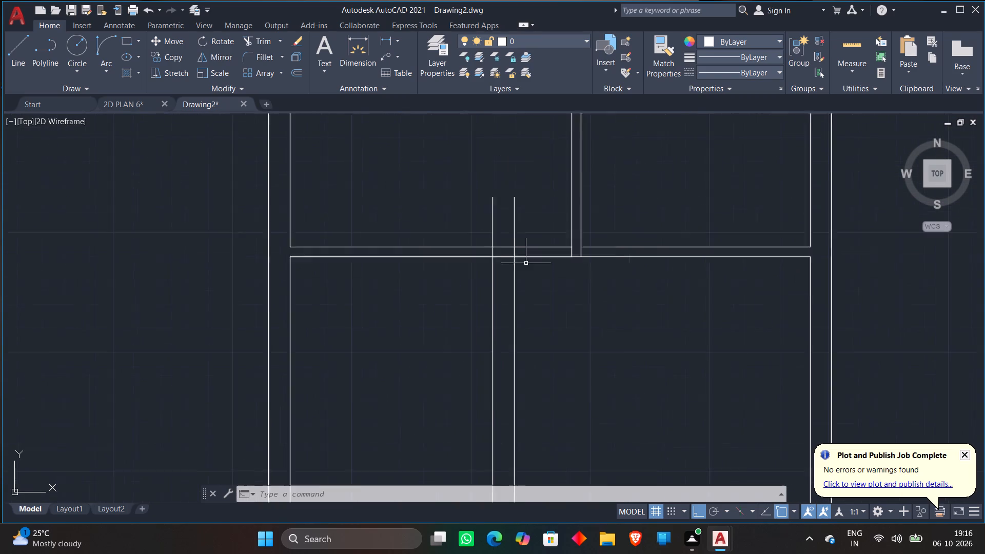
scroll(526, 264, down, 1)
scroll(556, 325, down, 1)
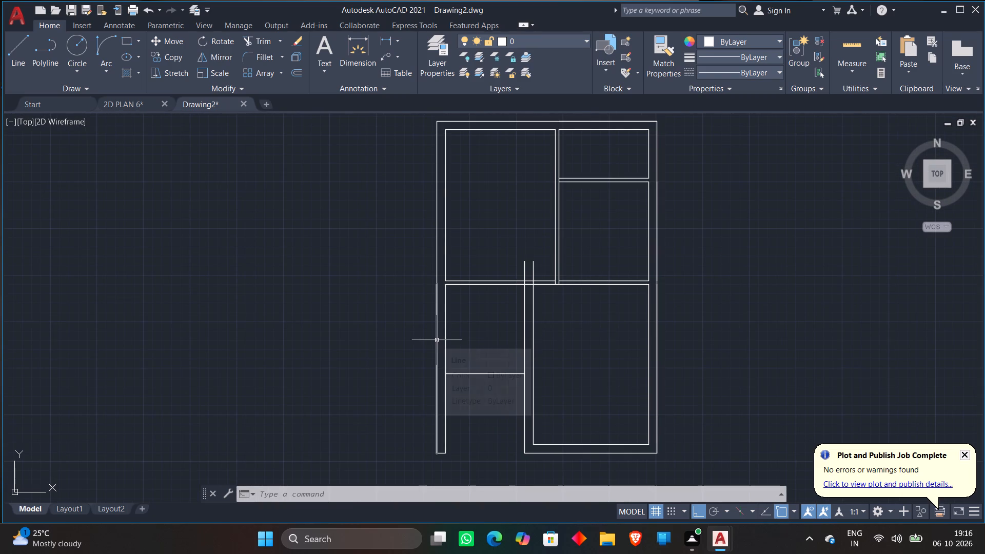
Offset the small lower-left room's bottom line 4" downward to form an inner wall.
key(o)
key(Return)
key(4)
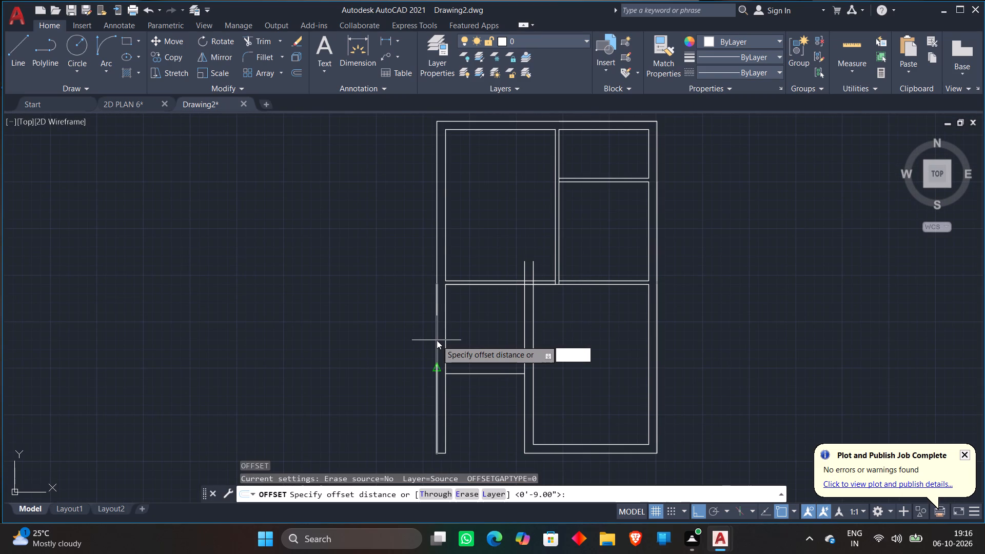
key(shift+quotedbl)
key(Return)
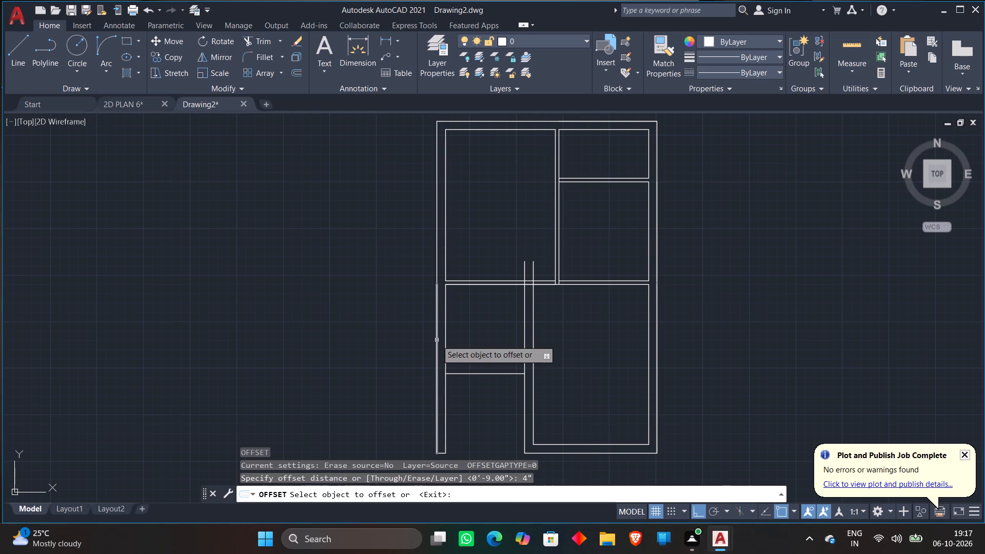
scroll(492, 351, up, 1)
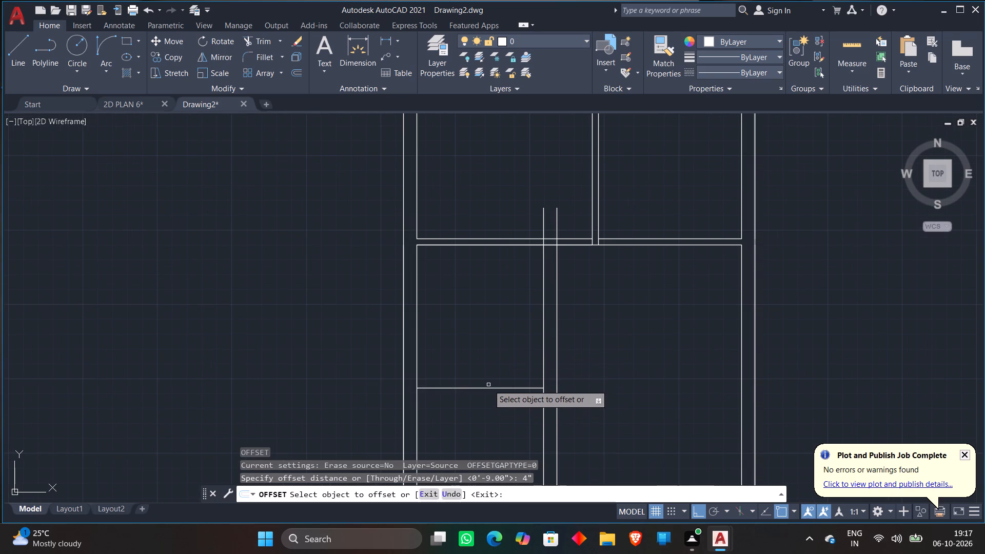
click(488, 387)
click(484, 407)
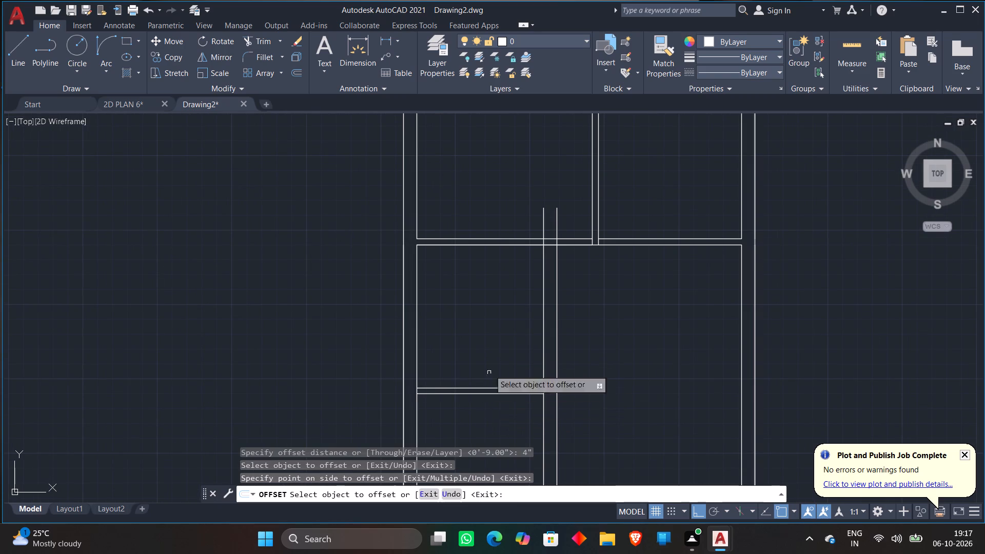
scroll(503, 321, down, 1)
middle_drag(503, 321, 506, 261)
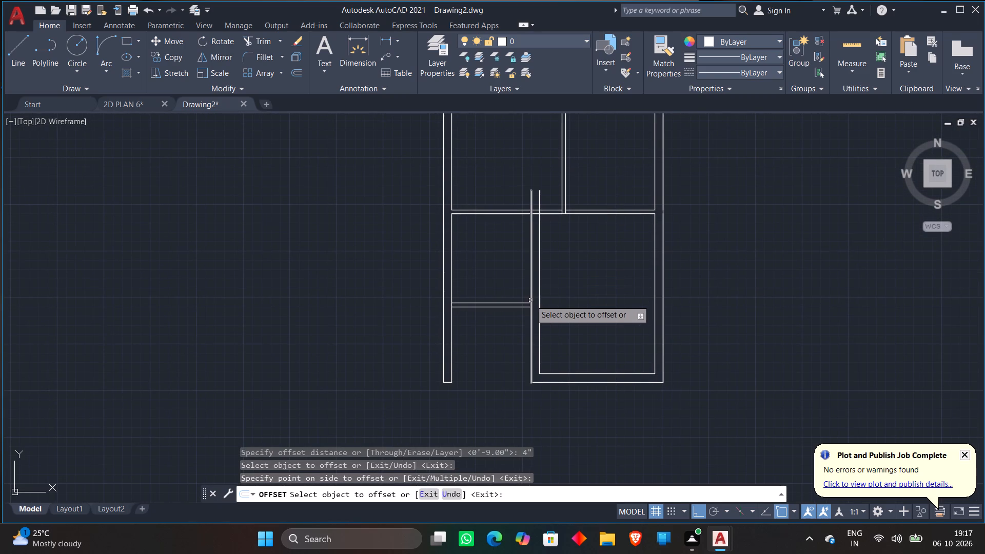
key(Escape)
Extend both lines of the small room's 4" bottom wall to the right-hand line of the adjoining vertical wall.
text(EX)
key(Return)
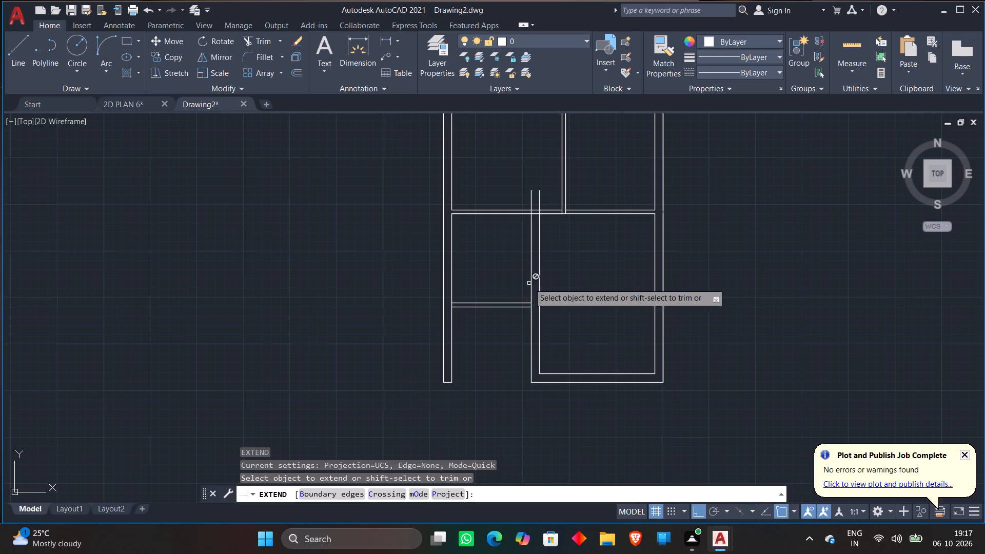
scroll(529, 283, up, 2)
click(526, 333)
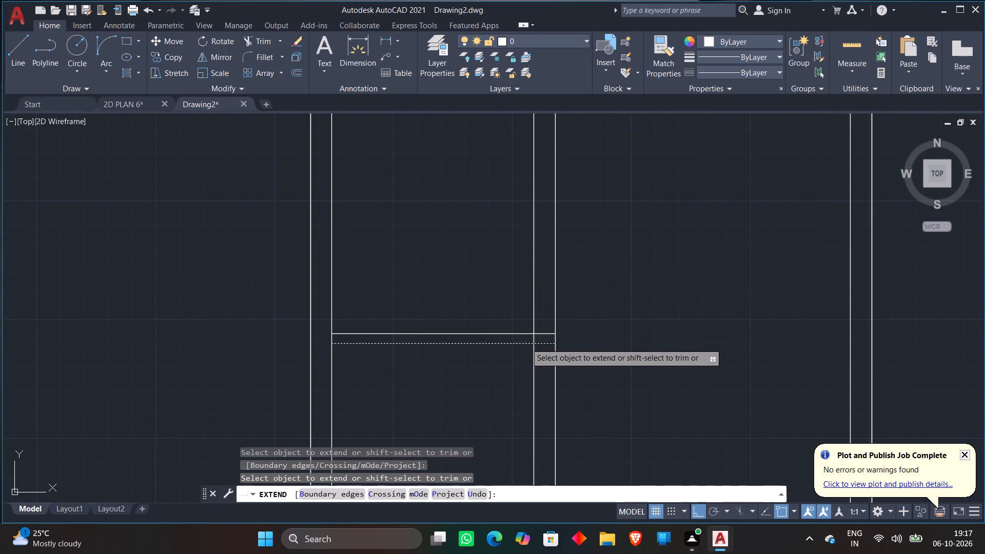
click(526, 343)
key(Escape)
Trim both lines of the vertical wall above the small room's bottom wall, and the left line's piece inside that wall.
text(TR)
key(Return)
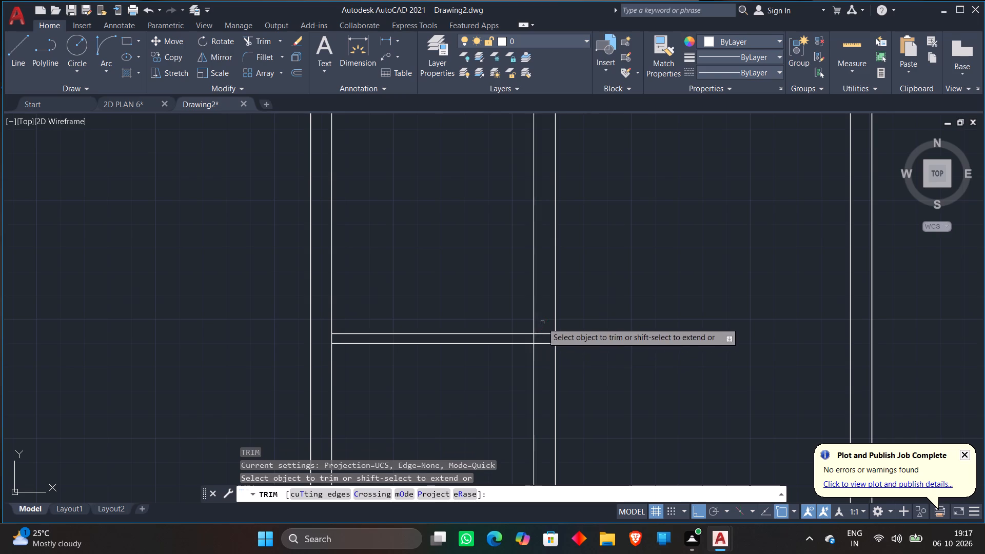
click(515, 303)
click(613, 276)
scroll(613, 276, down, 1)
scroll(578, 310, up, 2)
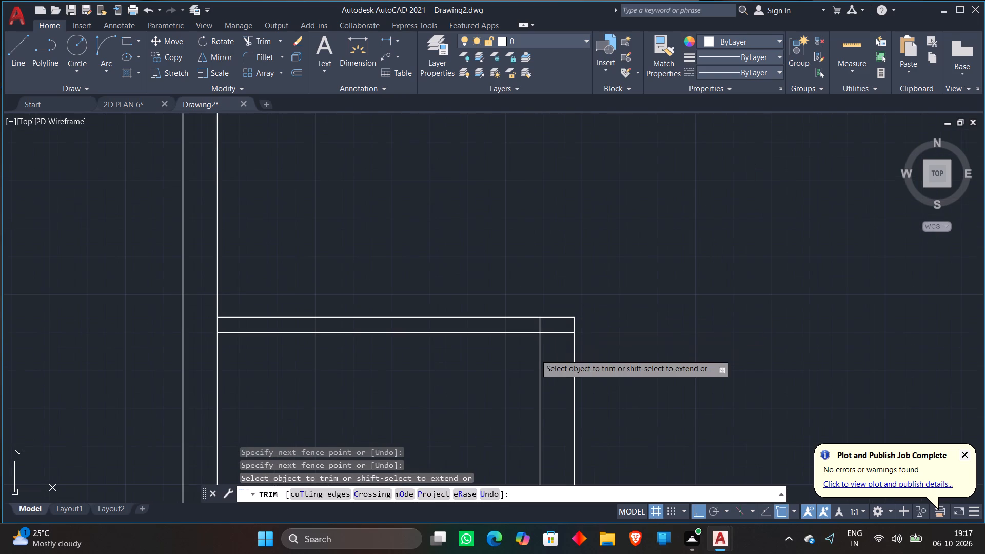
click(545, 326)
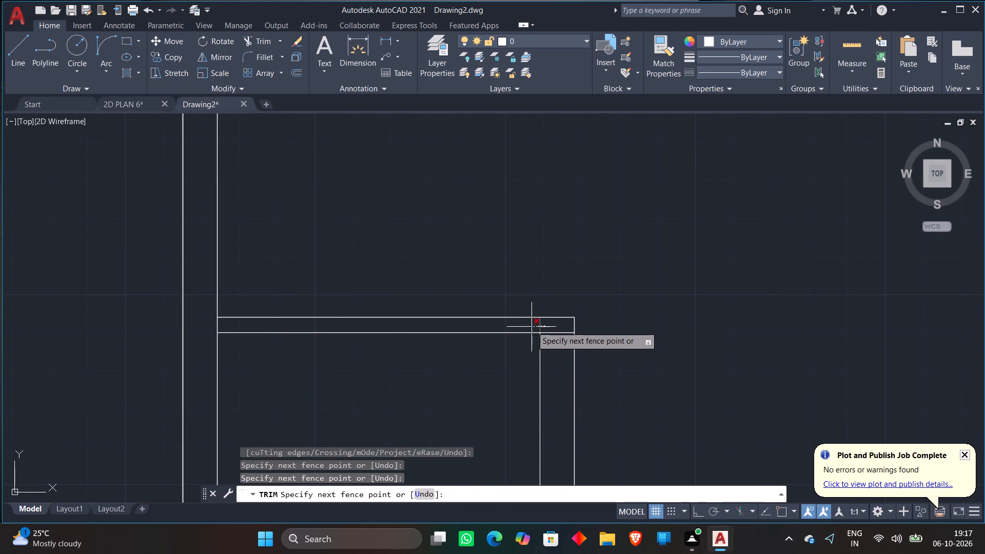
click(532, 326)
scroll(612, 290, down, 1)
scroll(656, 346, down, 1)
middle_drag(656, 346, 639, 270)
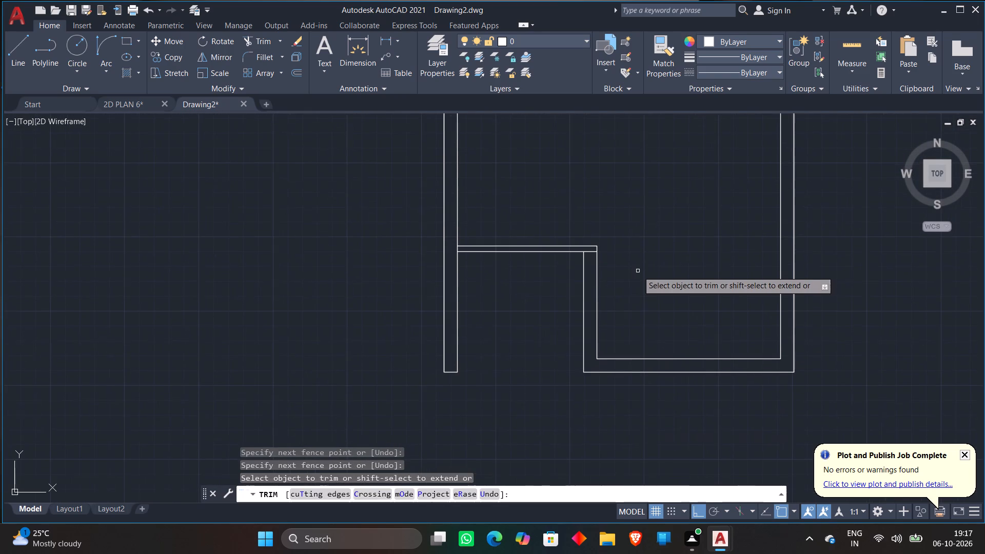
key(Escape)
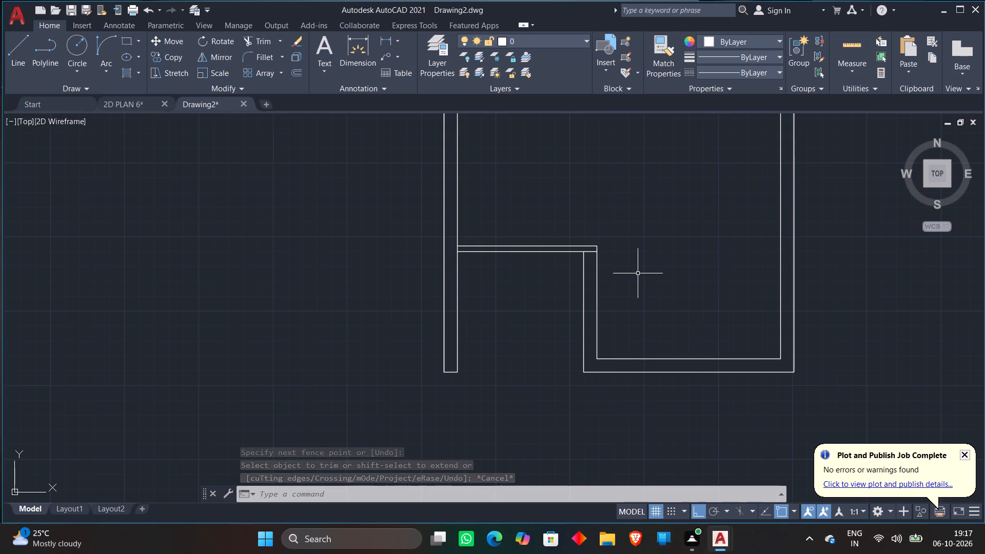
Offset the lower line of the small room's 4" bottom wall 2' downward.
key(o)
key(Return)
text(2')
key(Return)
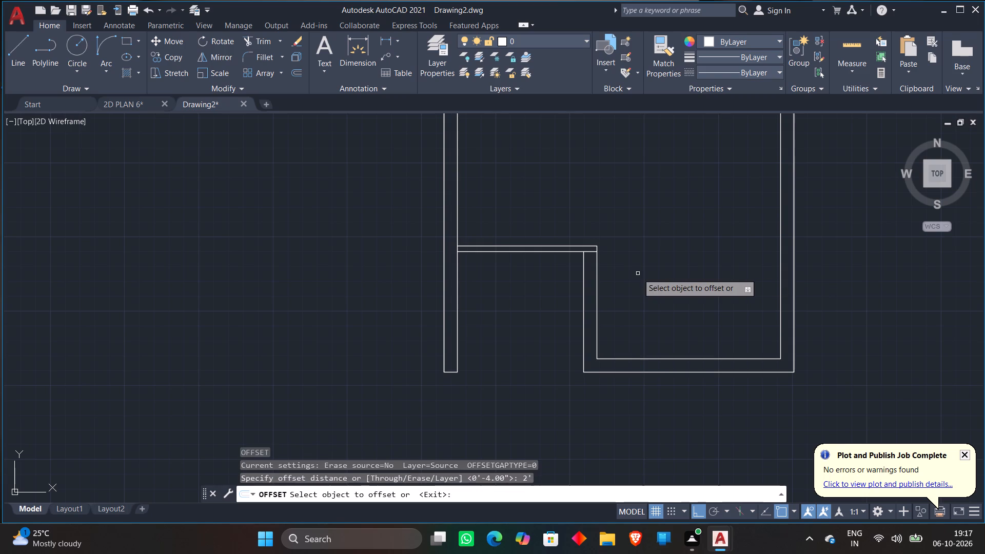
click(521, 252)
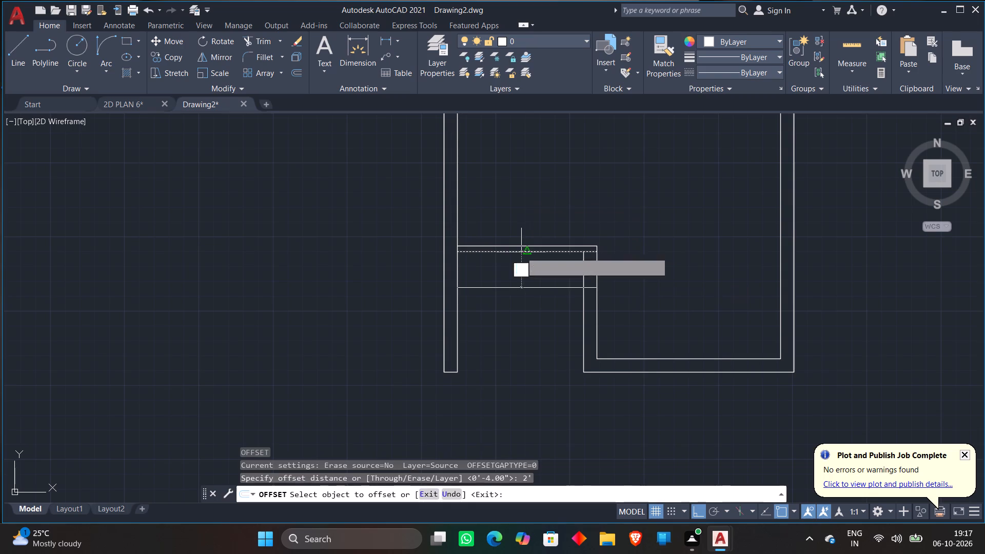
click(521, 282)
scroll(531, 266, up, 2)
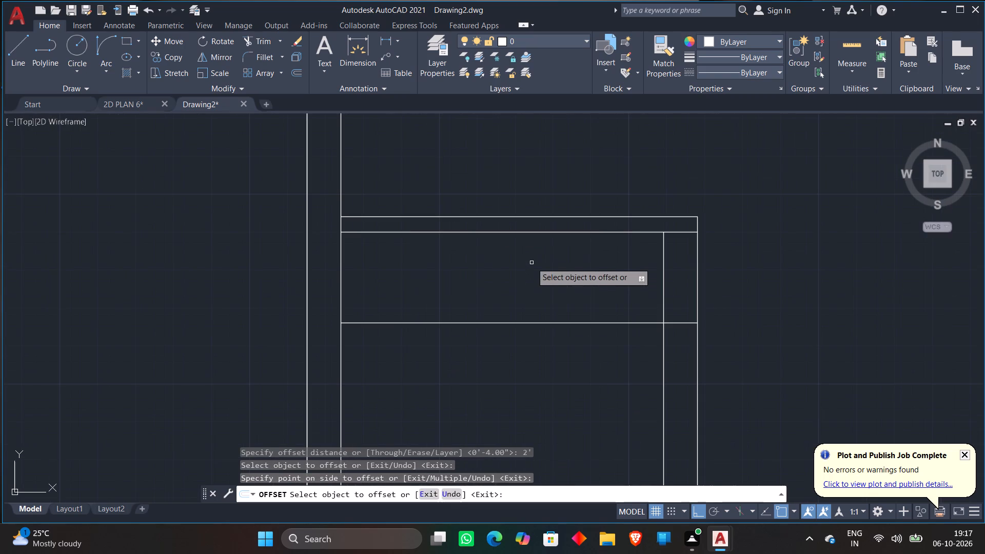
key(Escape)
Draw a 2' horizontal line rightward from where the offset line meets the vertical wall's right-hand line.
key(l)
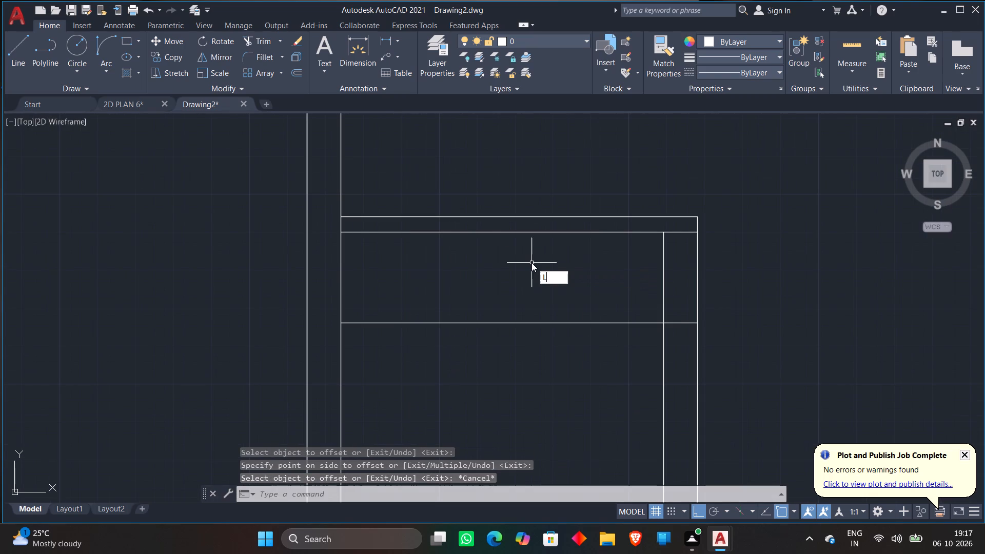
key(Return)
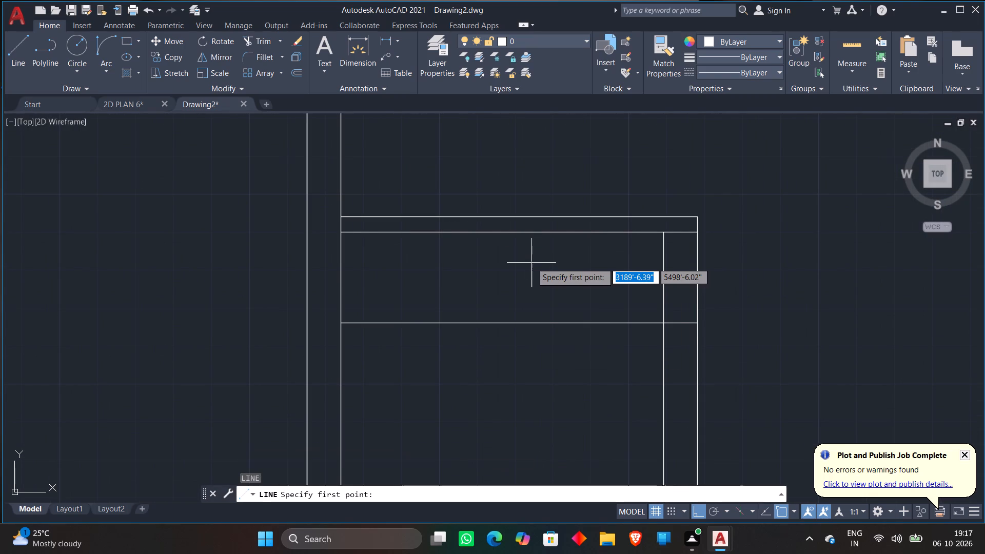
click(697, 324)
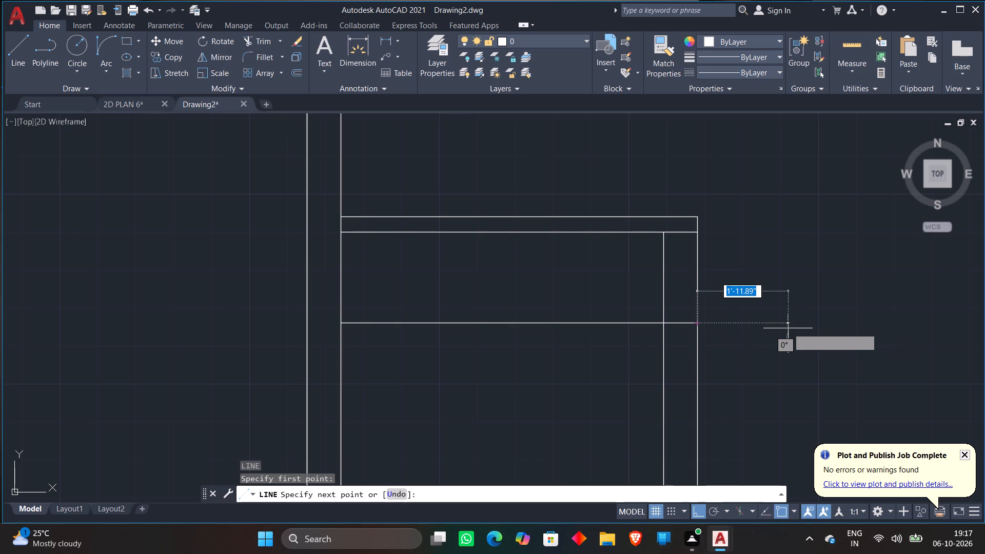
scroll(788, 328, down, 1)
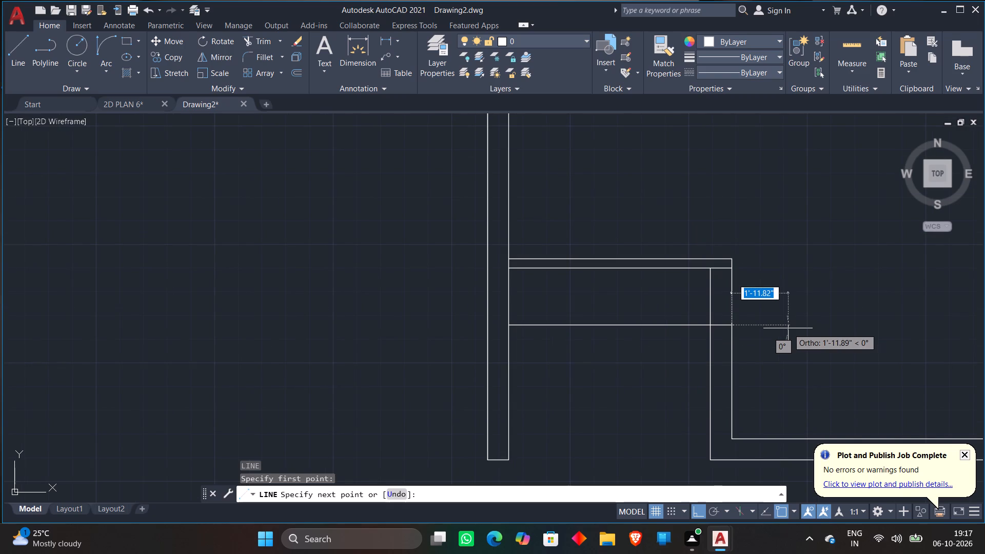
text(2')
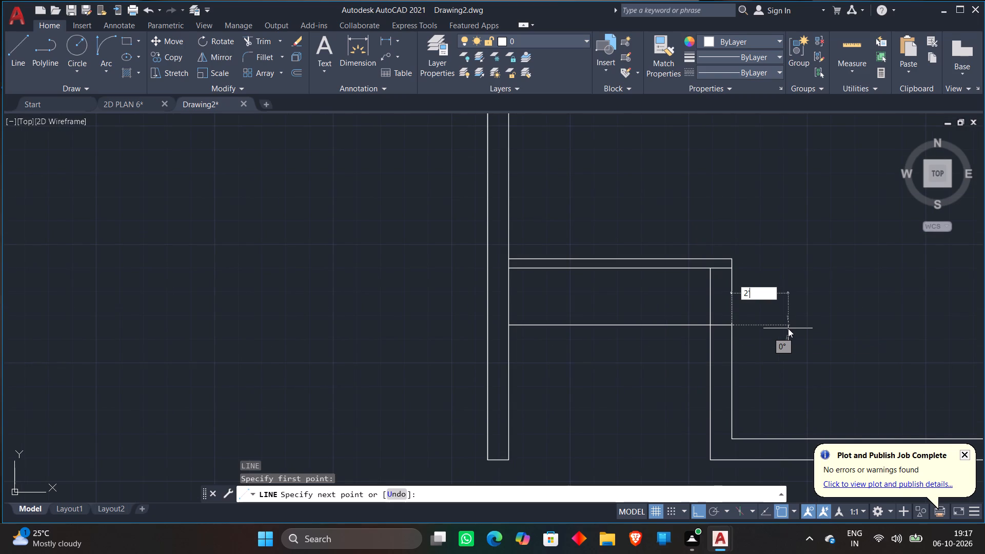
key(Return)
key(Escape)
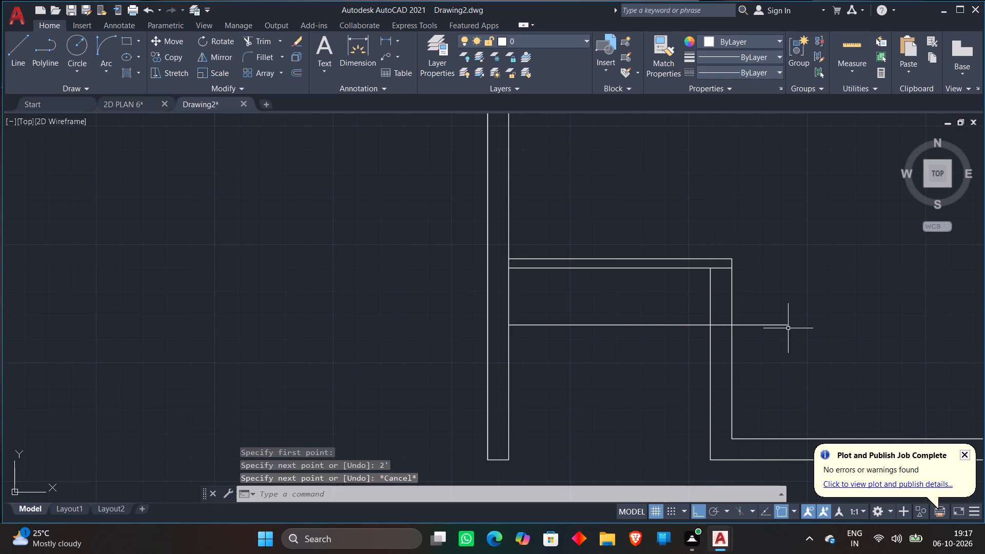
Draw the door swing arc from the bottom wall's lower corner to the free end of the 2' line, starting horizontally.
scroll(797, 279, up, 1)
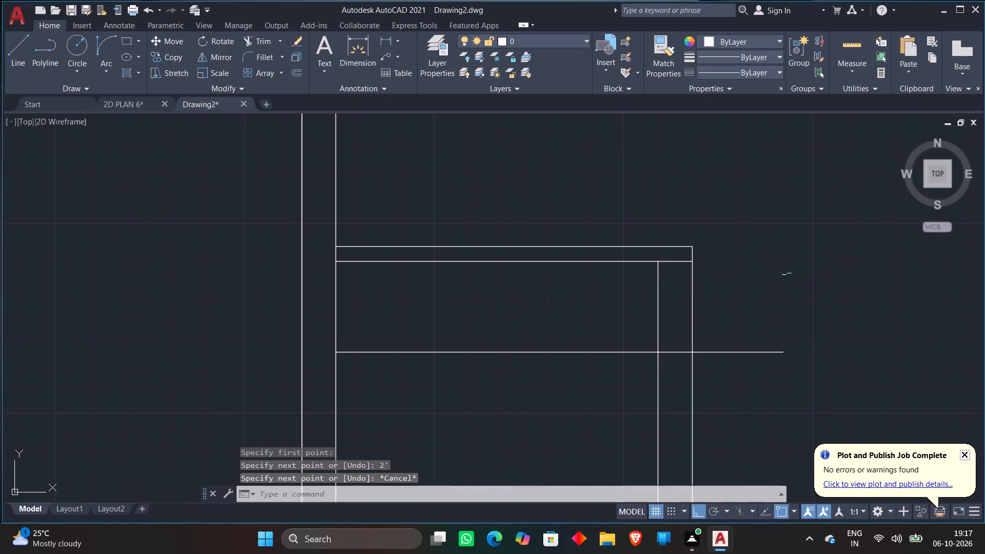
click(106, 49)
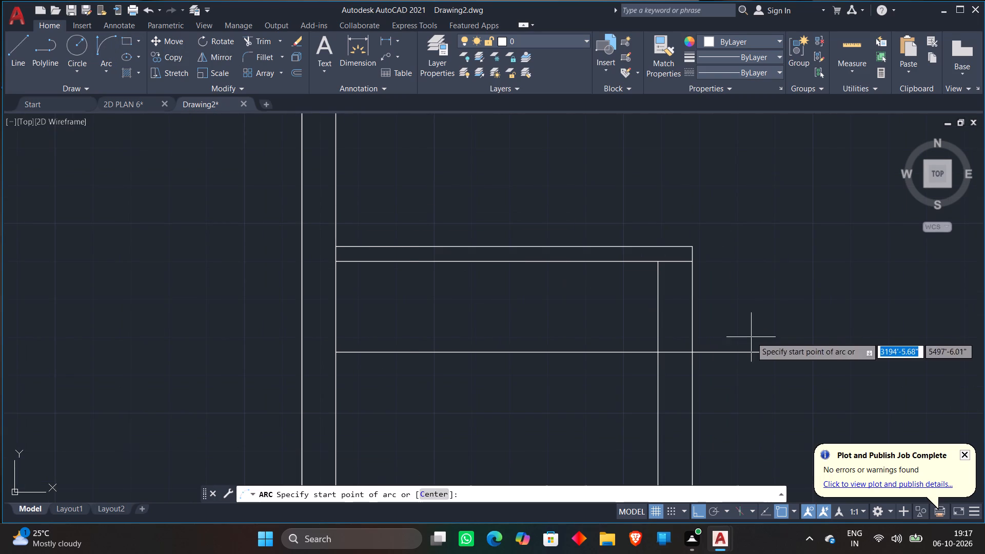
click(688, 263)
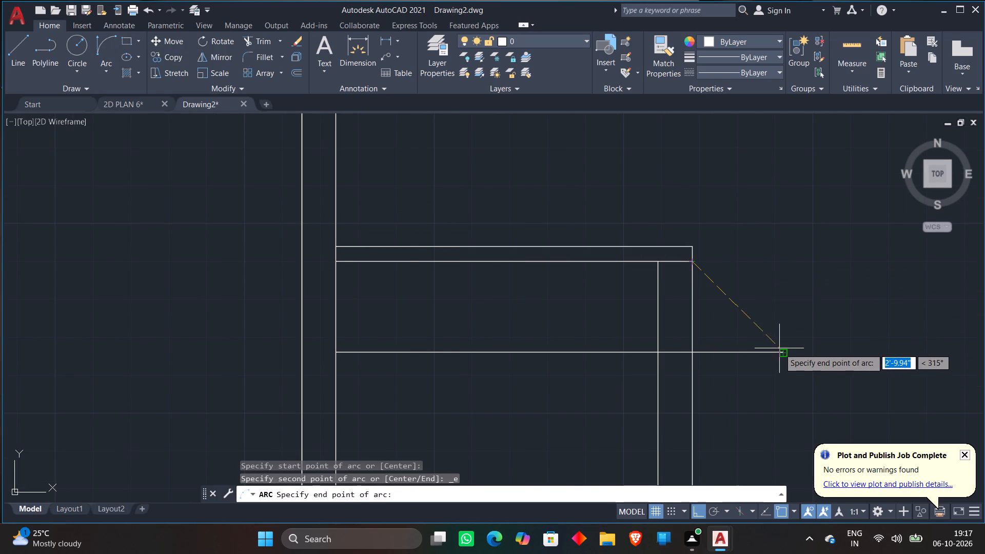
click(779, 348)
click(860, 348)
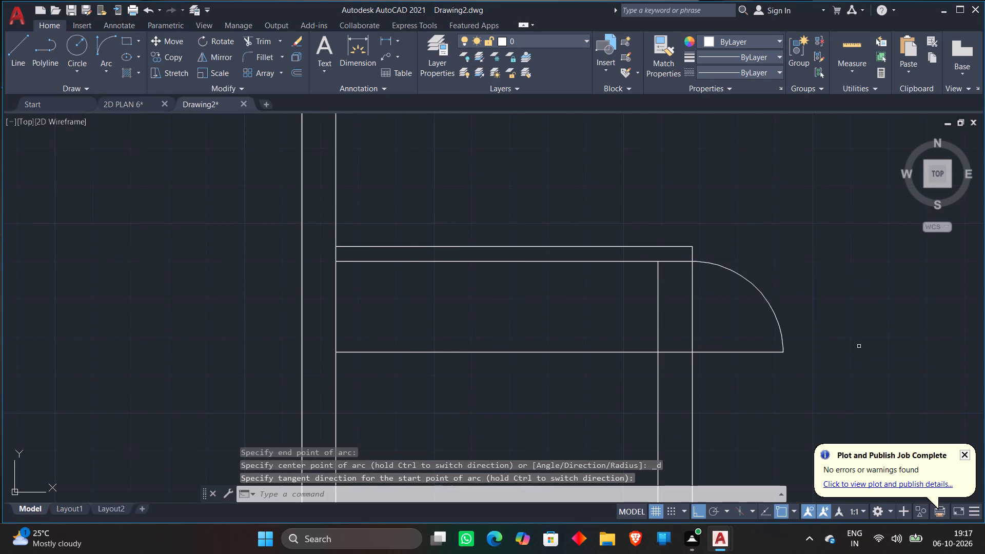
Trim the offset line back to the vertical wall's left-hand line and cut both wall lines out of the 2' door opening.
text(TR)
key(Return)
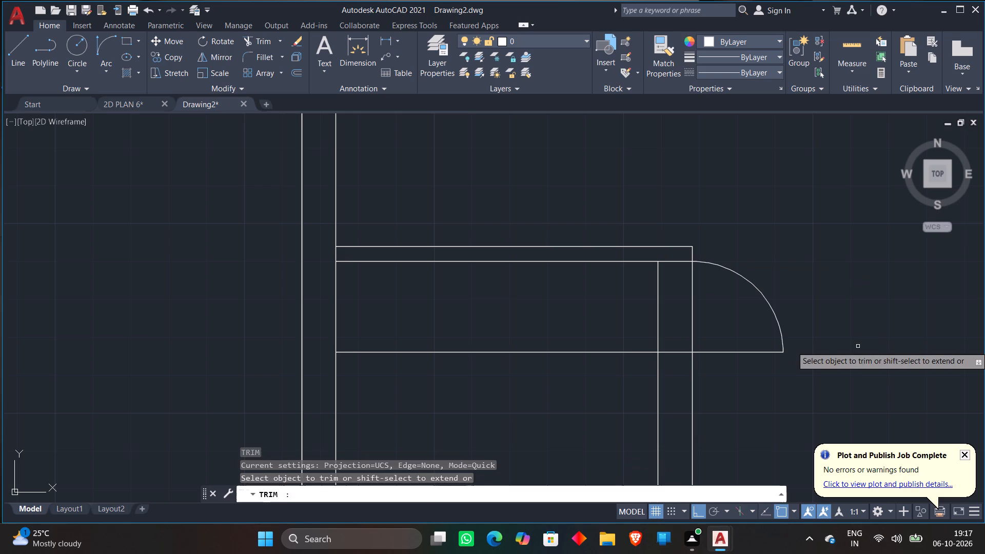
click(585, 374)
click(618, 312)
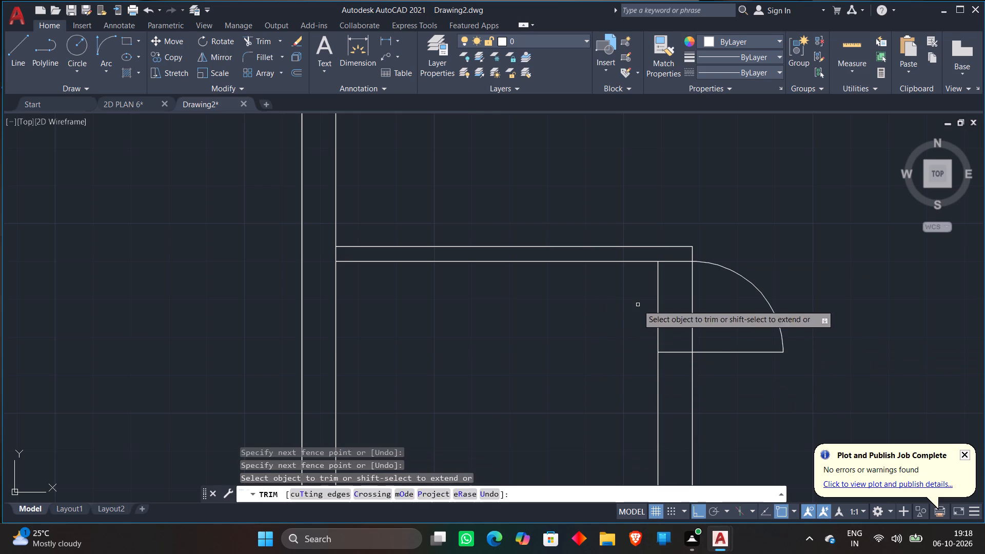
click(638, 305)
click(705, 307)
key(Escape)
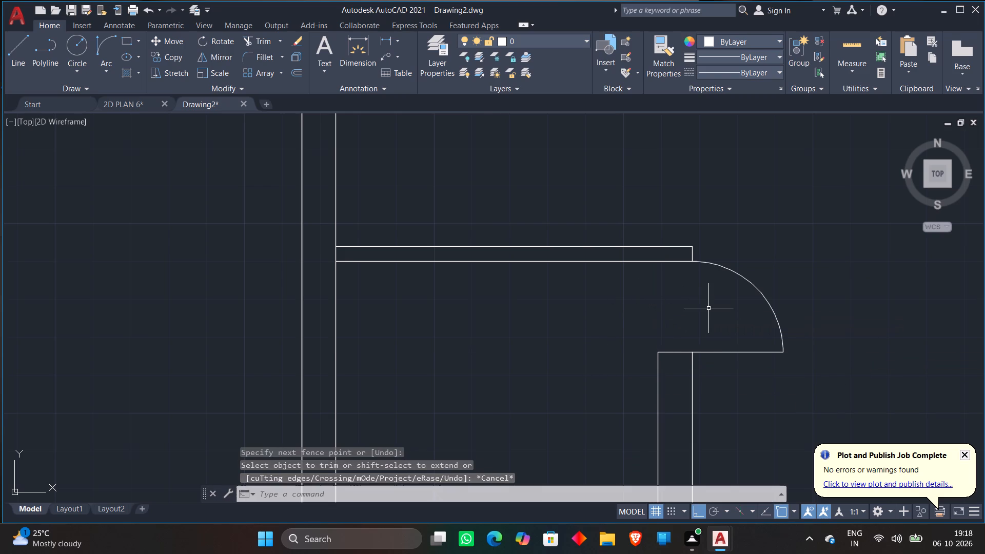
scroll(708, 307, down, 2)
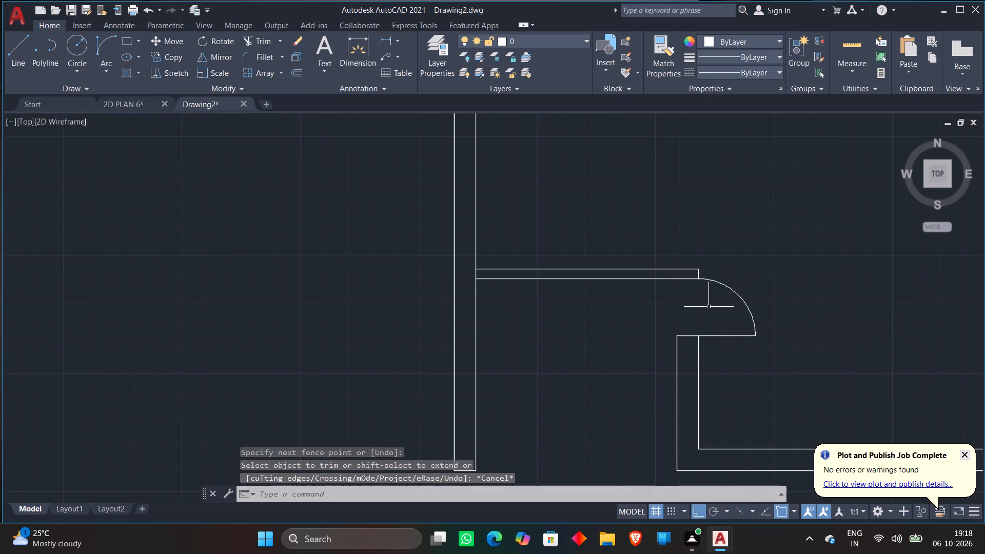
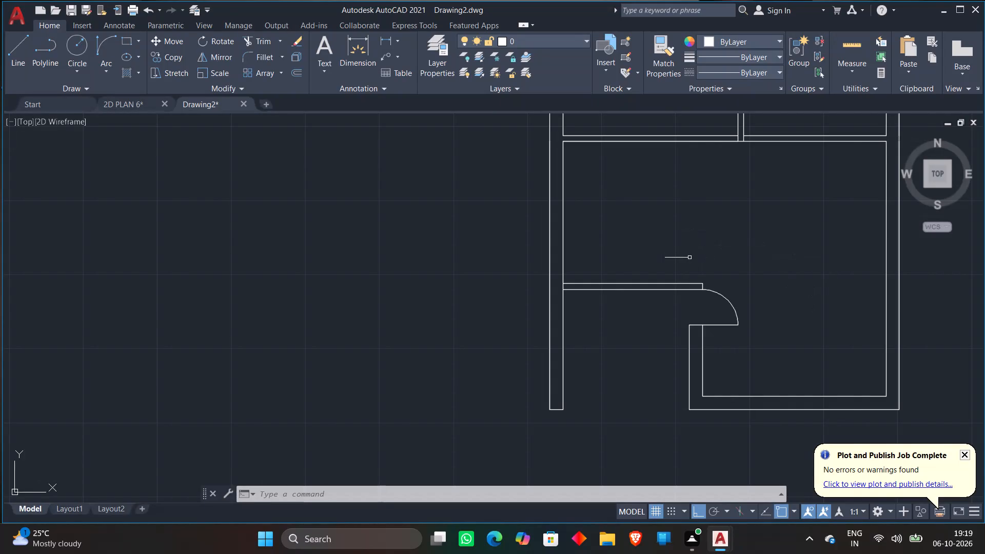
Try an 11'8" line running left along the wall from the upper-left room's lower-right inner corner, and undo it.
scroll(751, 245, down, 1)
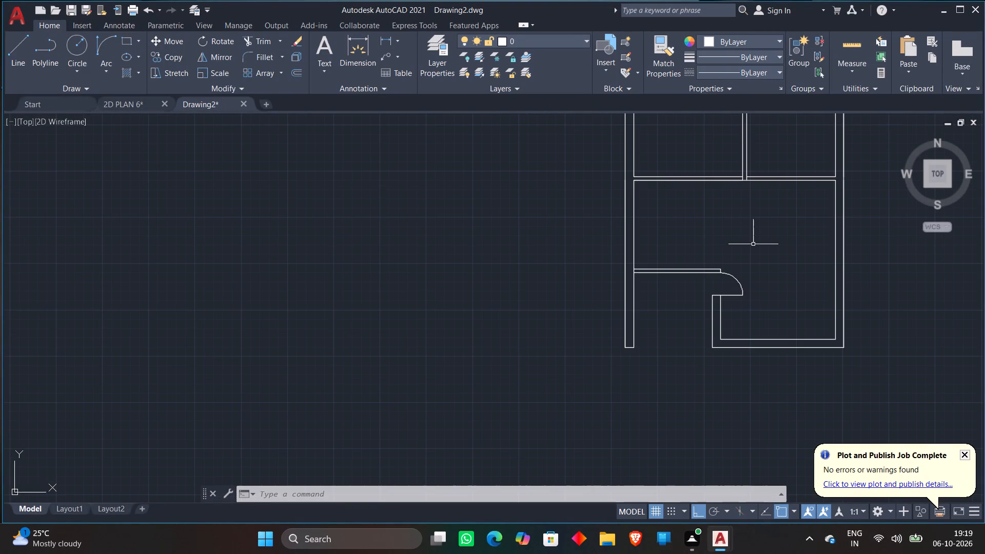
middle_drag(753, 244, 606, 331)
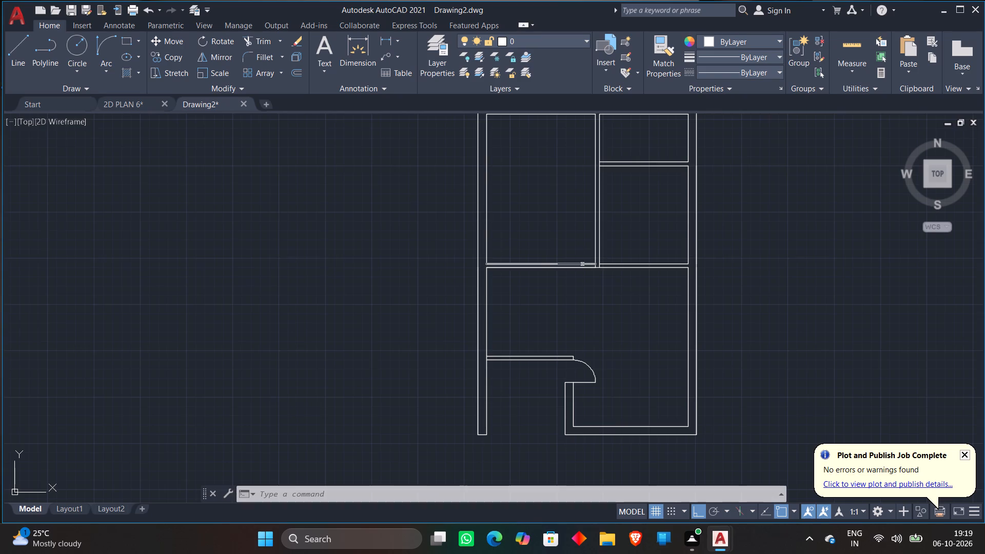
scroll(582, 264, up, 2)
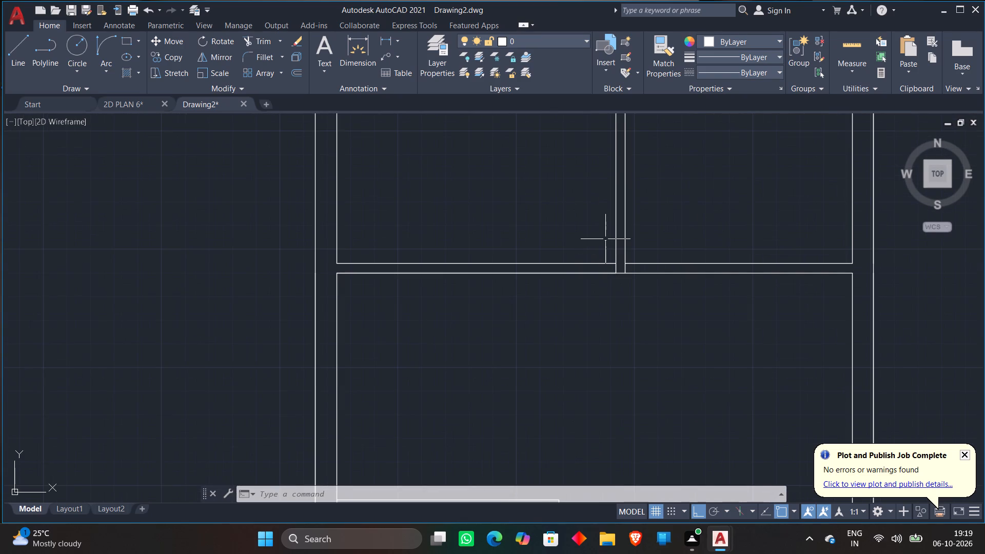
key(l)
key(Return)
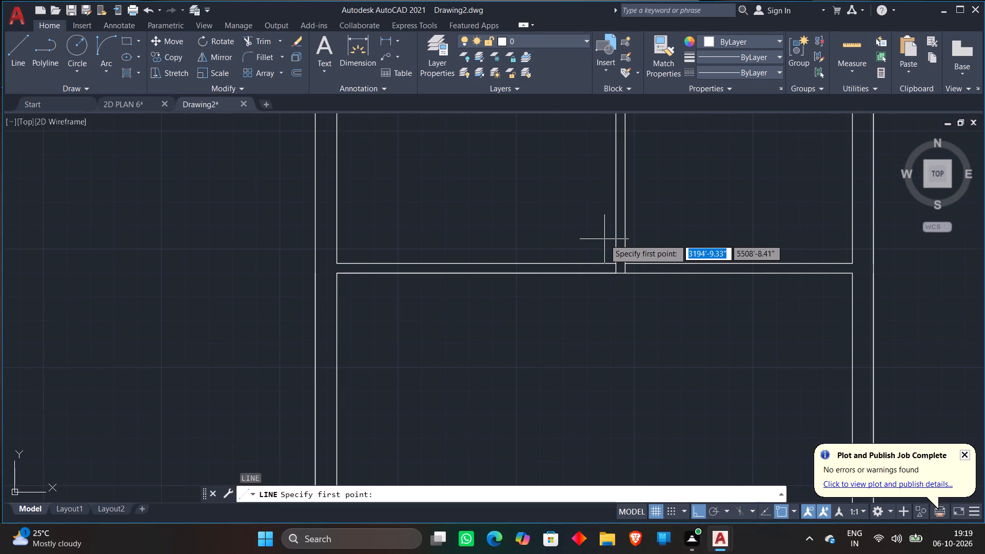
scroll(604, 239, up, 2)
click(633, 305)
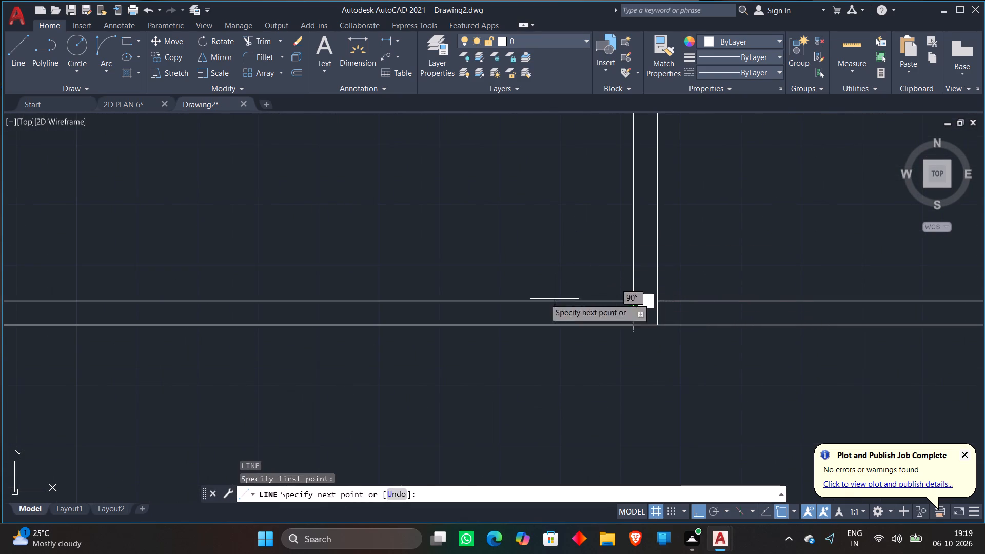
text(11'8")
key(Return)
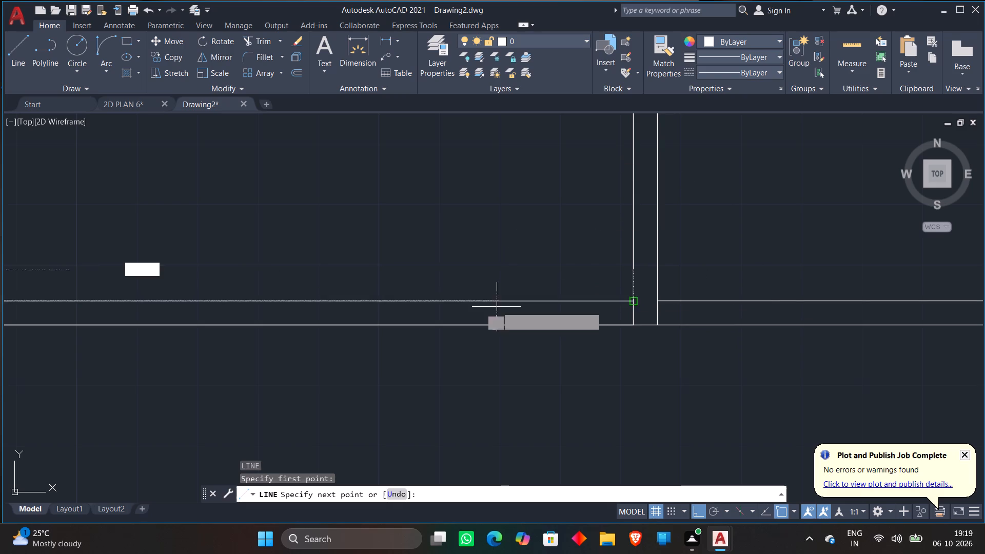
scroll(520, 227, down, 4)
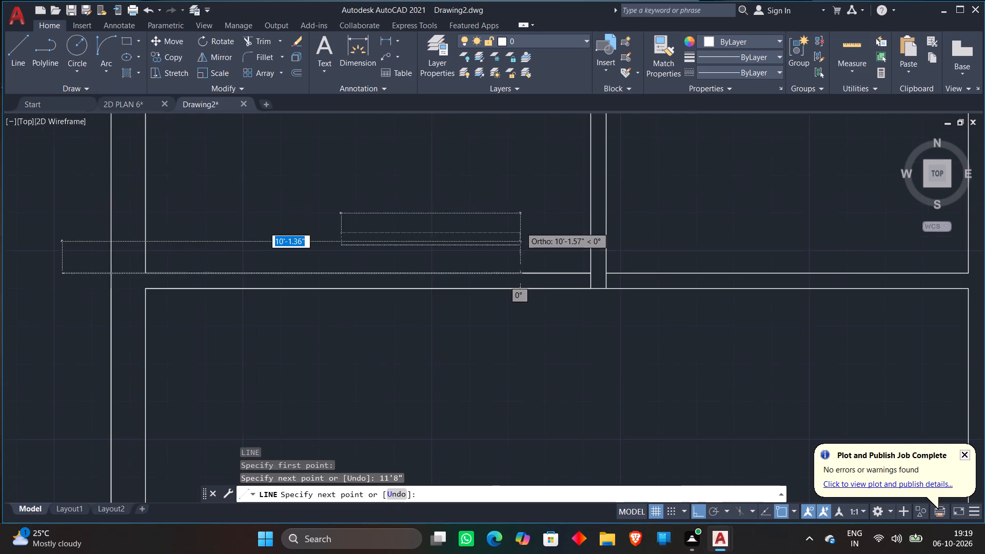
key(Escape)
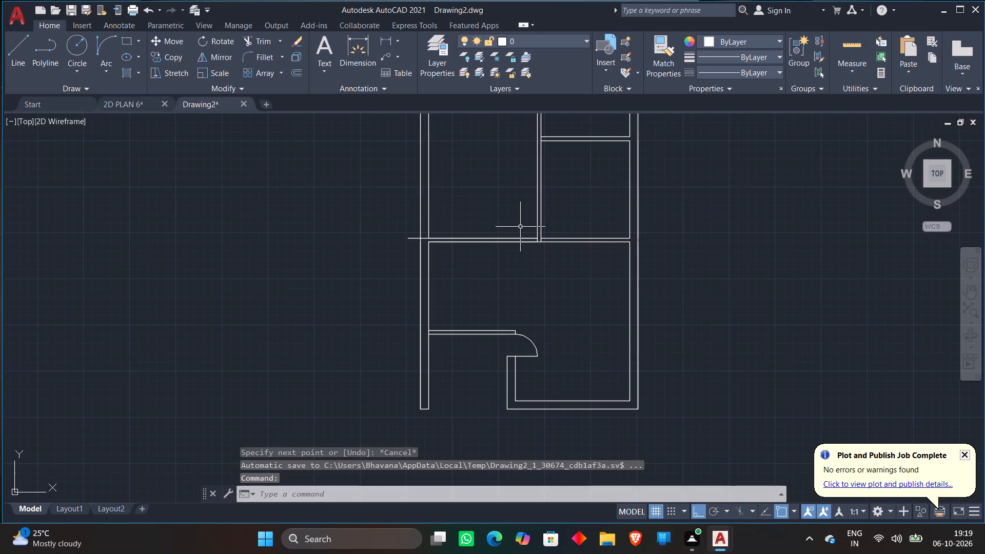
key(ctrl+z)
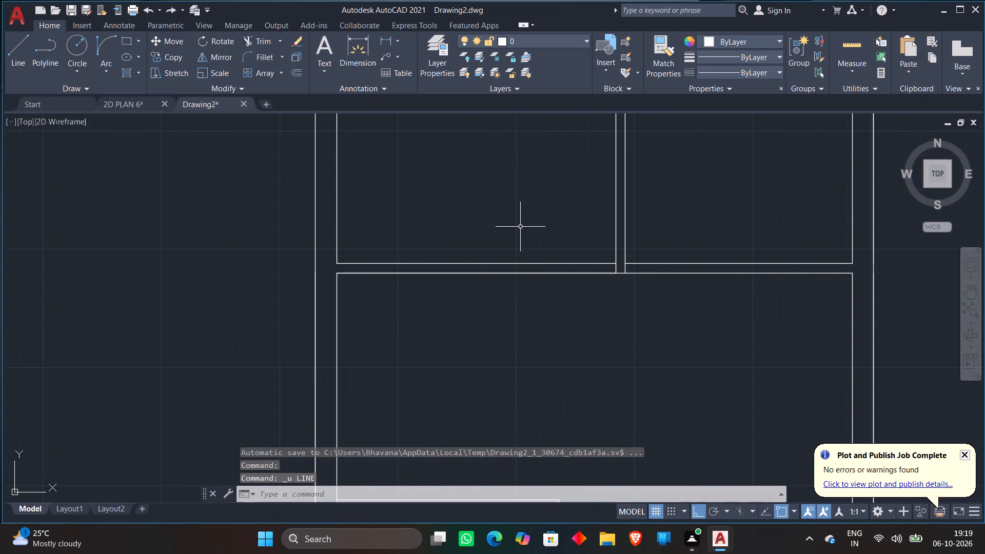
Draw a 1'8" horizontal line leftward along the wall from the upper-left room's lower-right inner corner.
key(l)
key(Return)
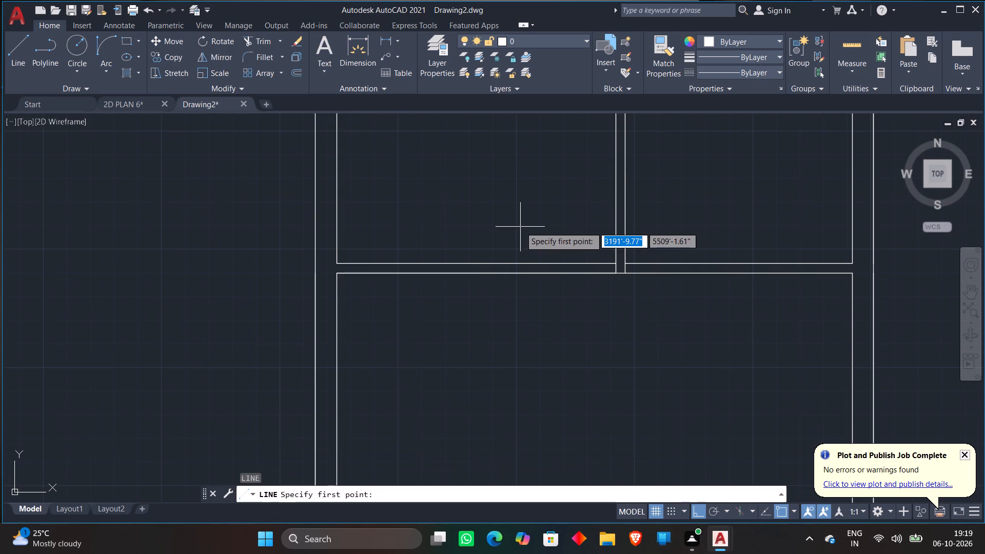
scroll(542, 240, up, 1)
click(658, 274)
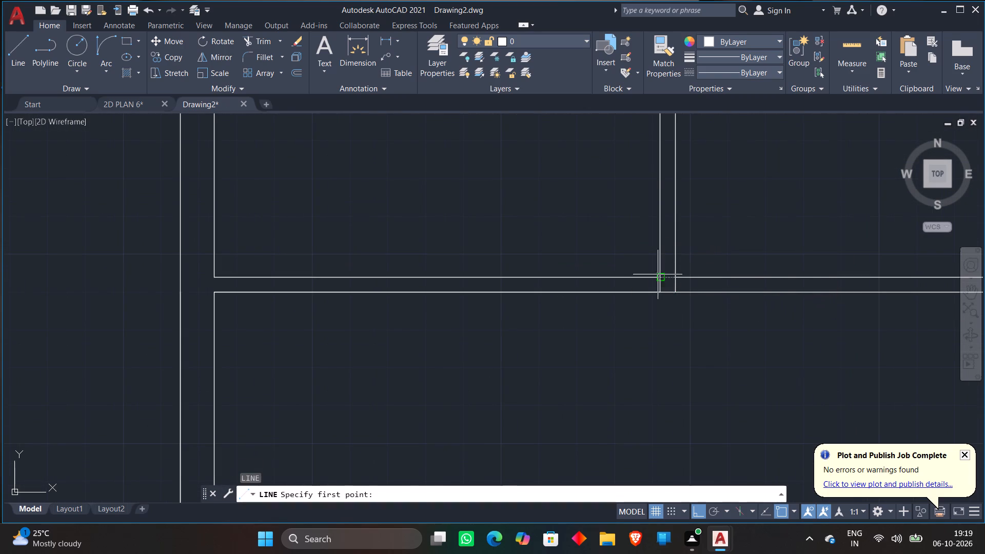
text(1'8")
key(Return)
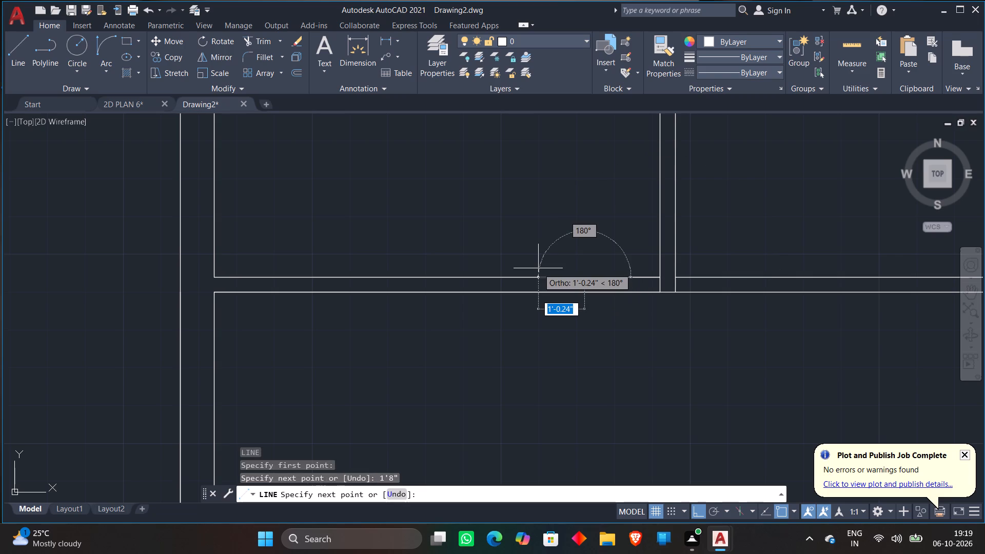
key(Escape)
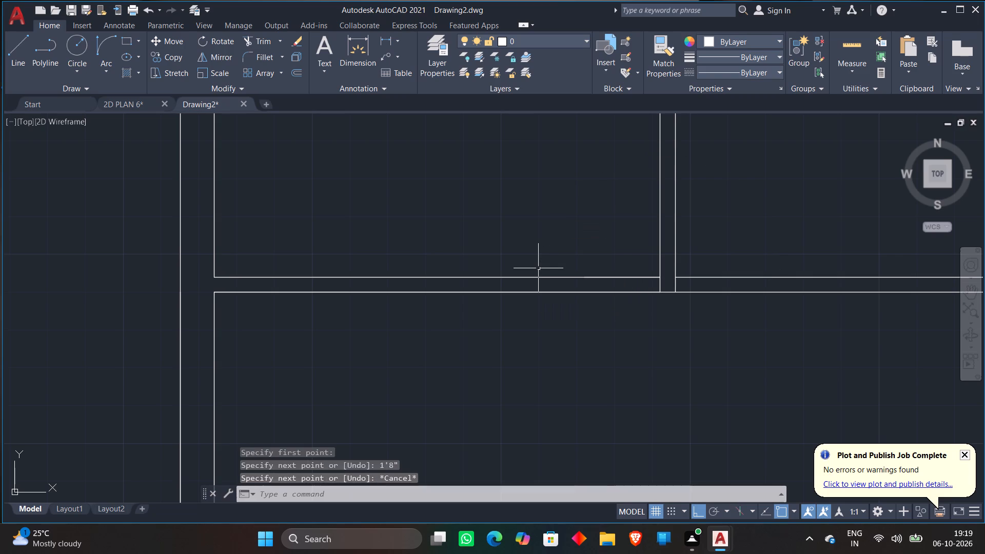
Draw a 1'8" vertical line upward along the partition wall from the upper-left room's lower-right inner corner.
key(l)
key(Return)
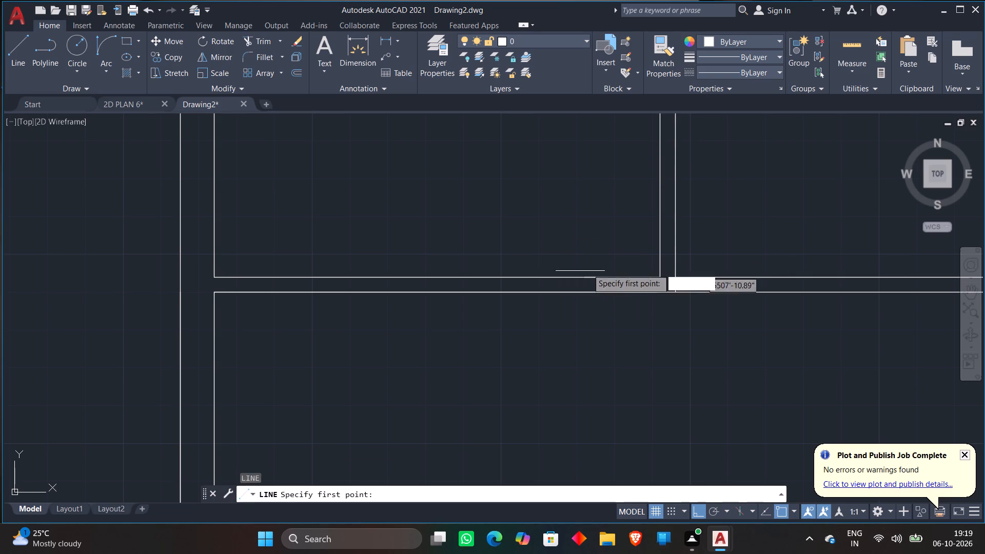
click(655, 278)
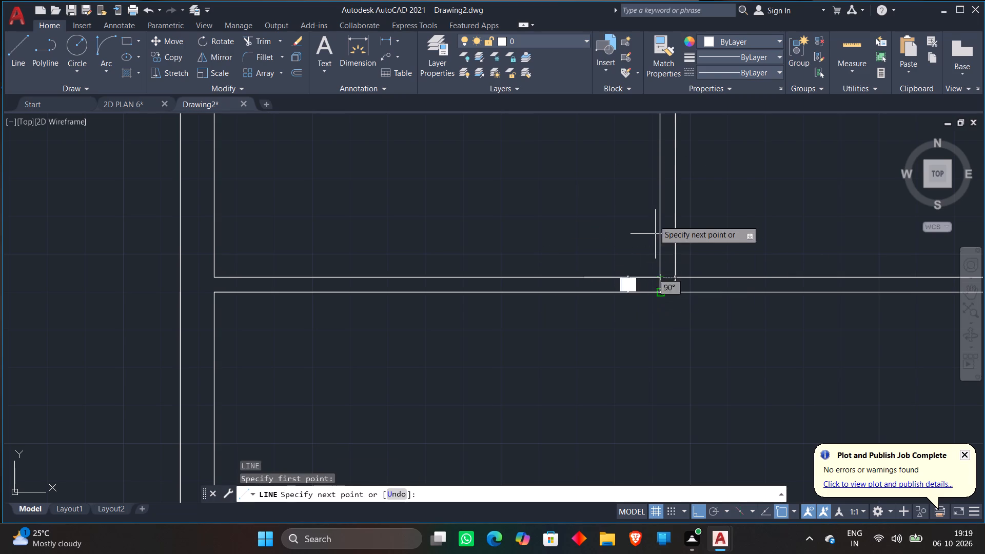
text(1'8")
key(Return)
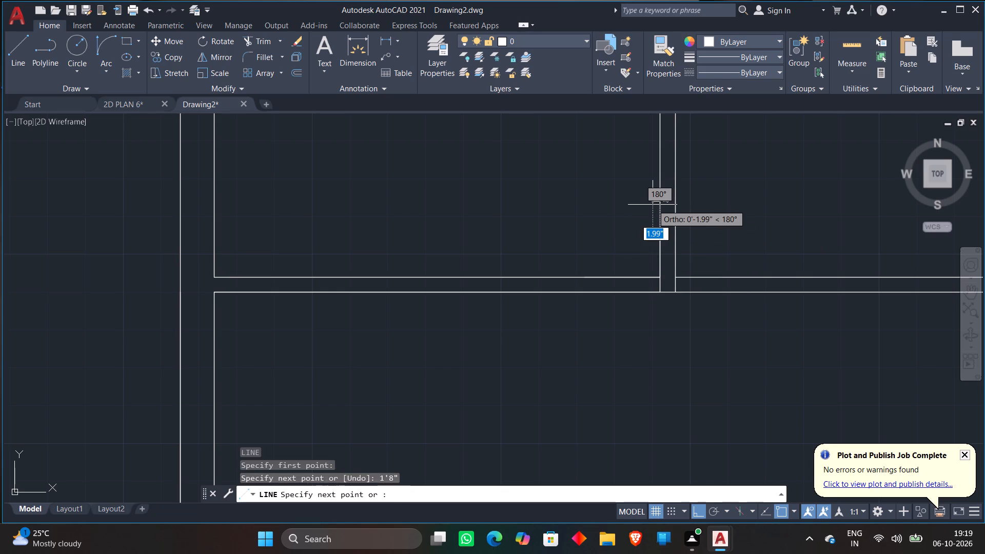
key(Escape)
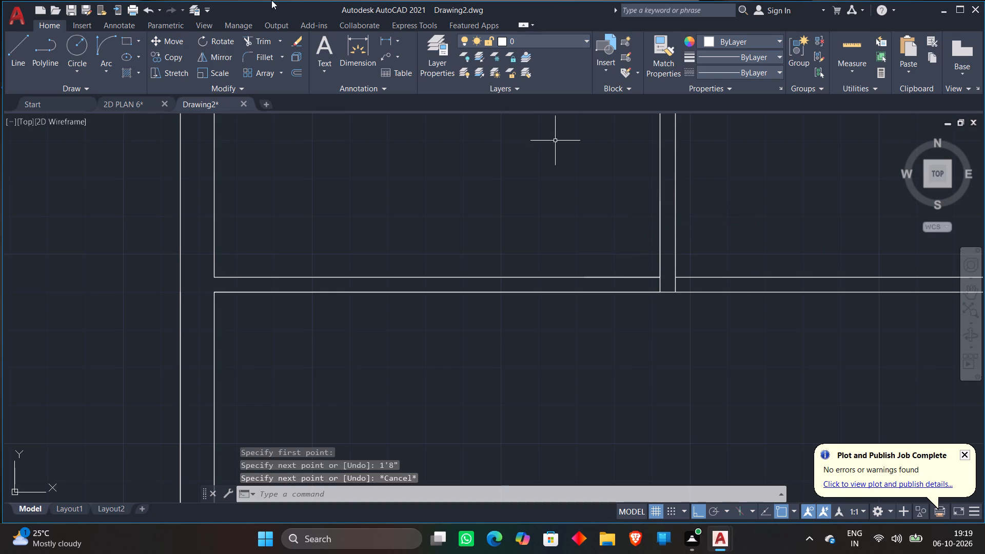
Draw the door swing arc from the horizontal 1'8" line's free end to the vertical one's upper end, starting vertically upward.
click(98, 42)
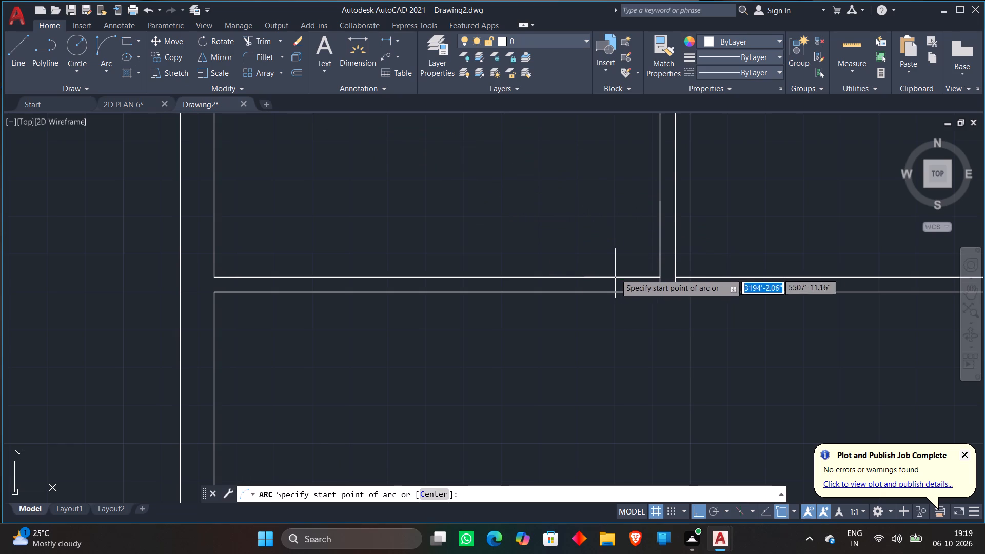
click(580, 277)
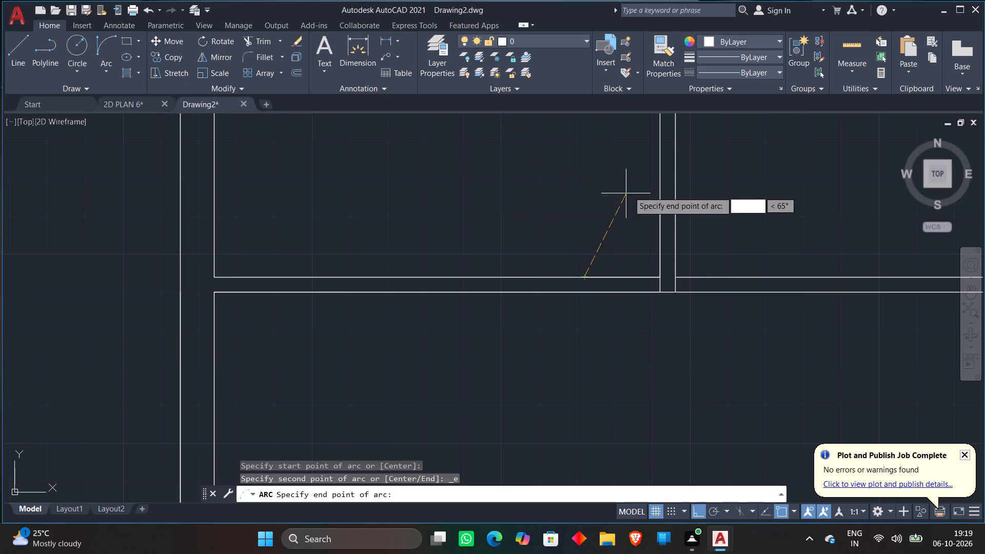
click(658, 205)
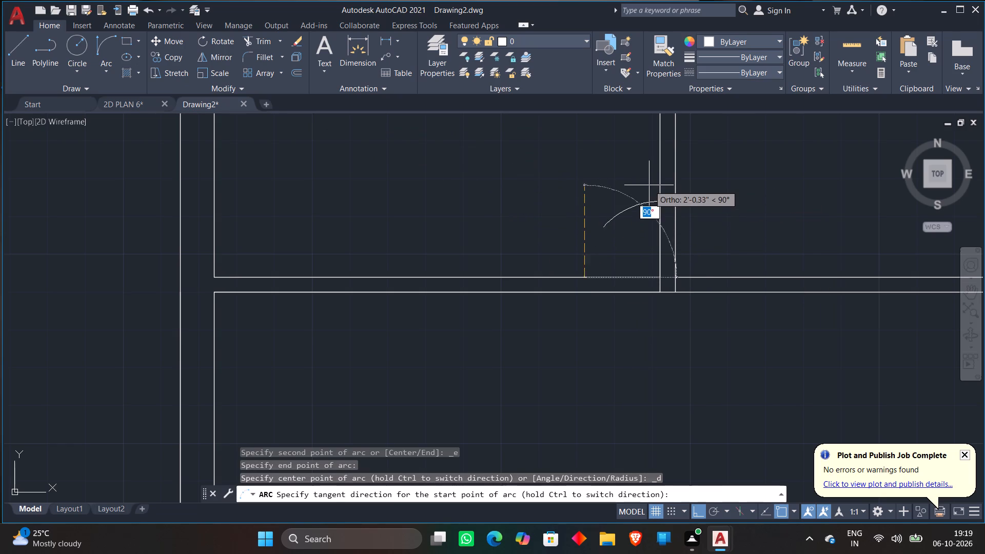
click(647, 182)
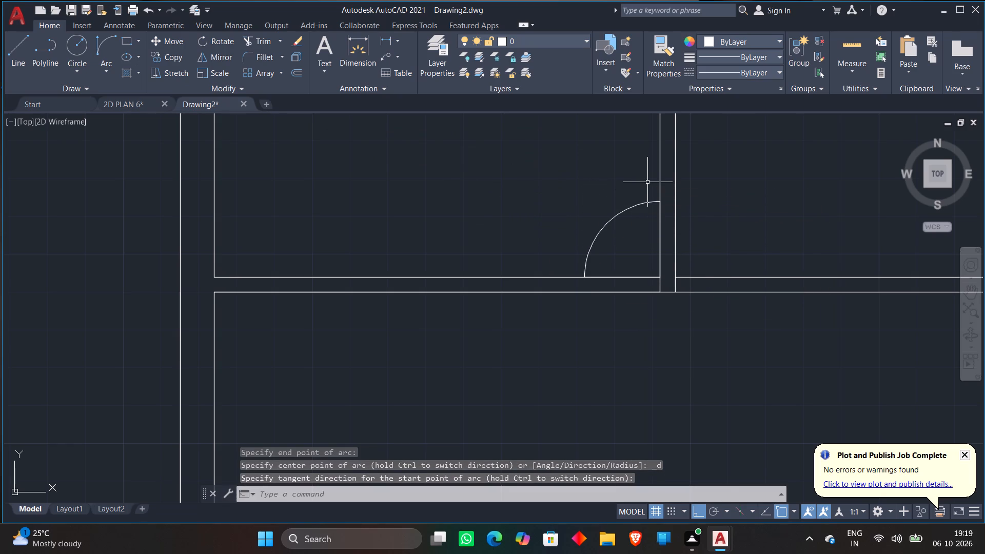
Draw a short vertical line from the arc's lower end downward across both lines of the 4" wall.
key(l)
key(Return)
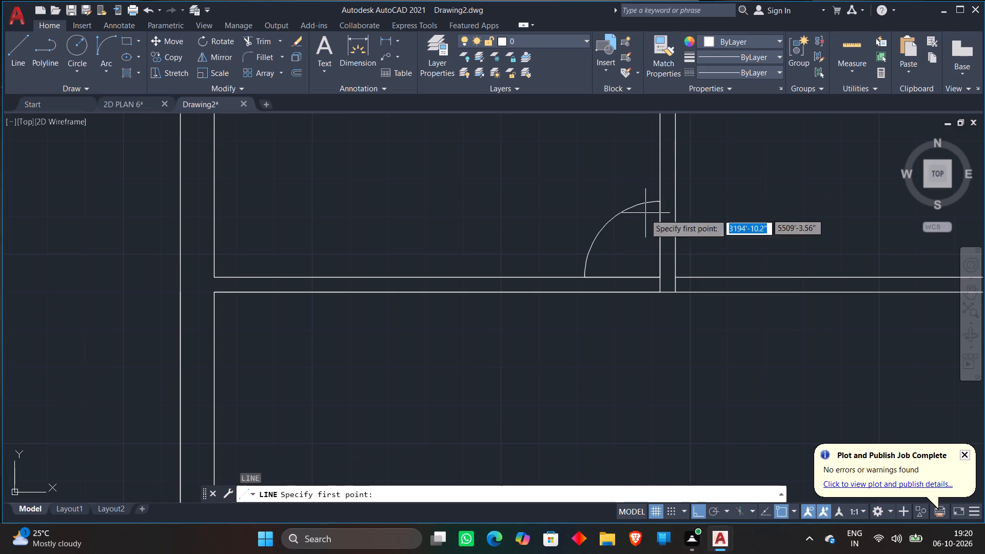
click(588, 283)
click(587, 320)
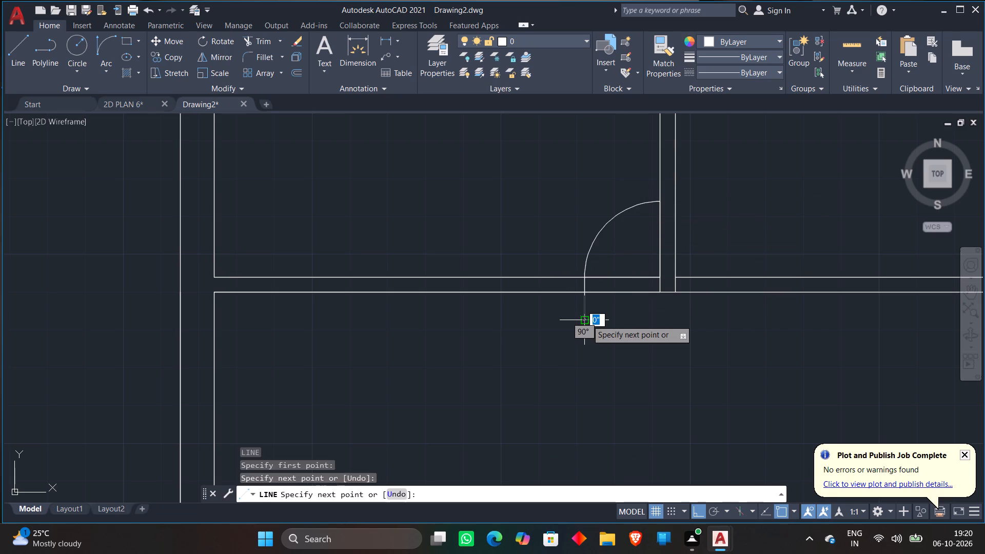
key(Escape)
Trim both wall lines out of the 1'8" door opening and remove the jamb line's excess below the wall.
text(TR)
key(space)
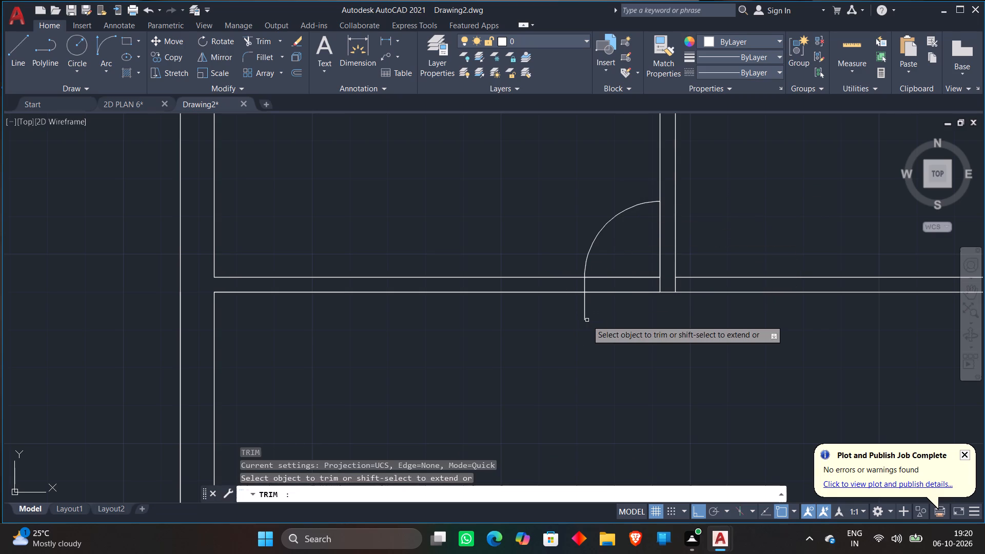
click(616, 267)
click(608, 302)
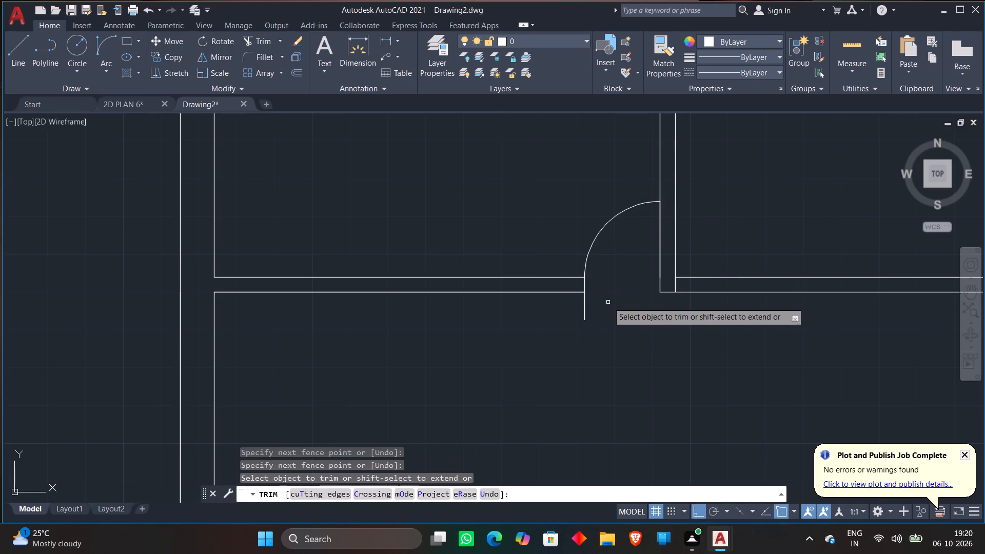
click(597, 303)
click(539, 305)
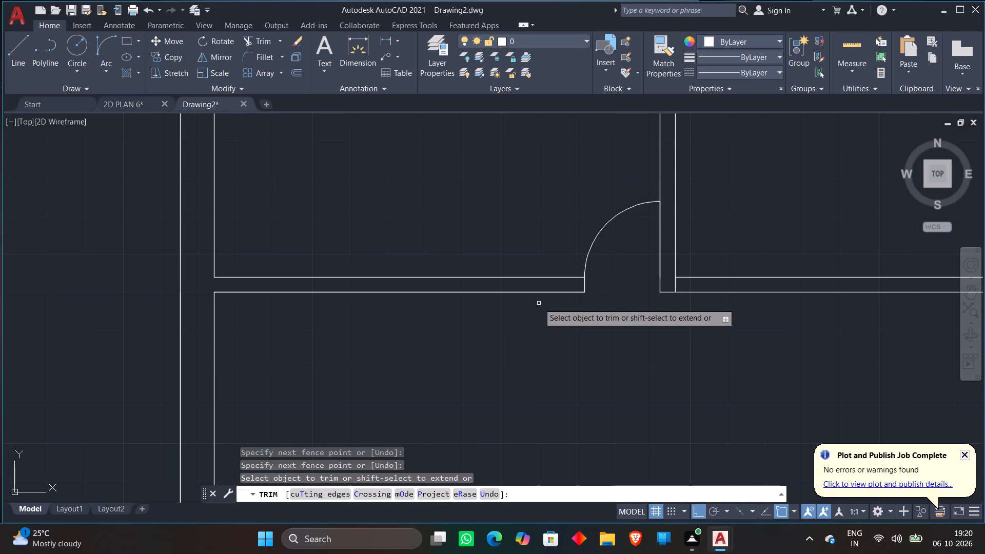
key(Escape)
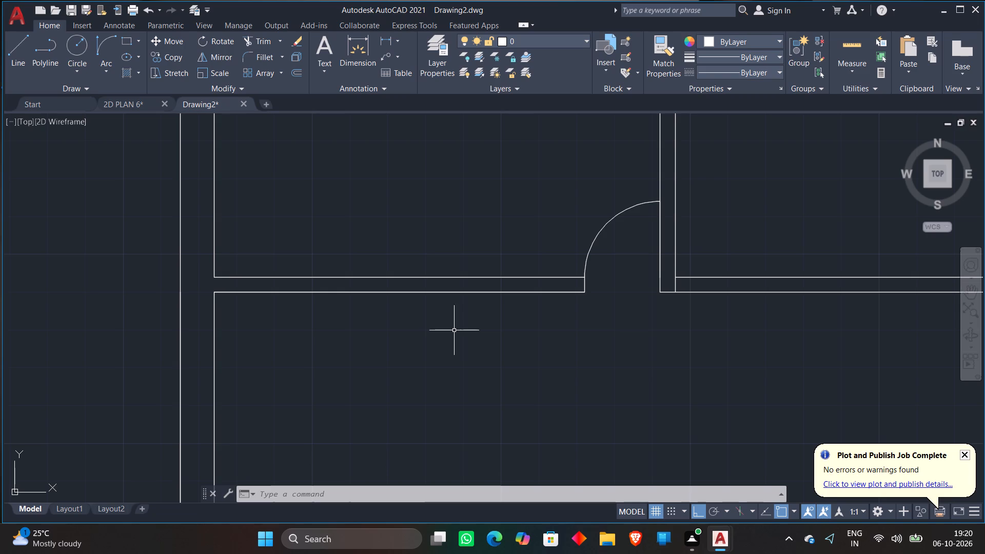
Draw a 1' horizontal line rightward from the lower-left corner of the 4" wall between the two right-hand rooms, along its lower line.
scroll(462, 329, down, 3)
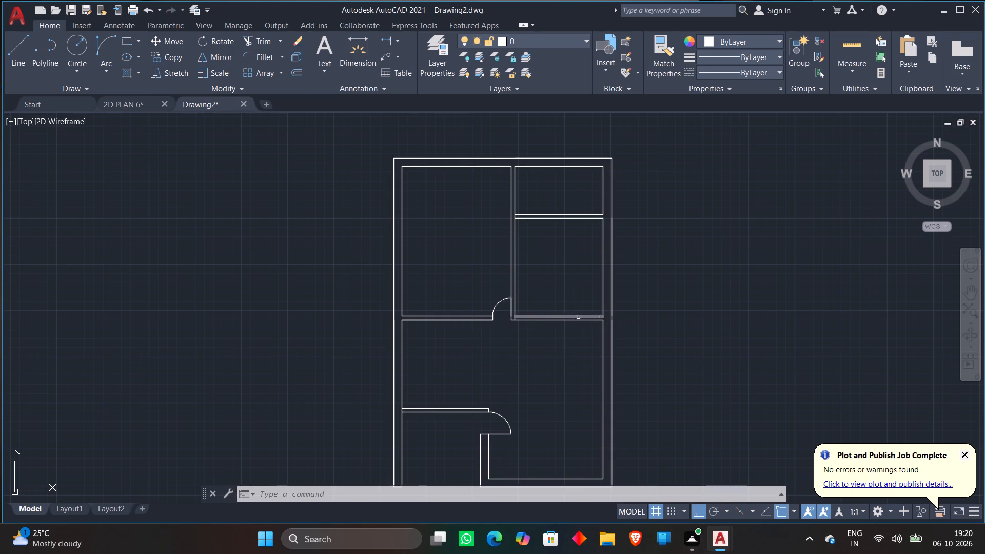
scroll(623, 345, up, 2)
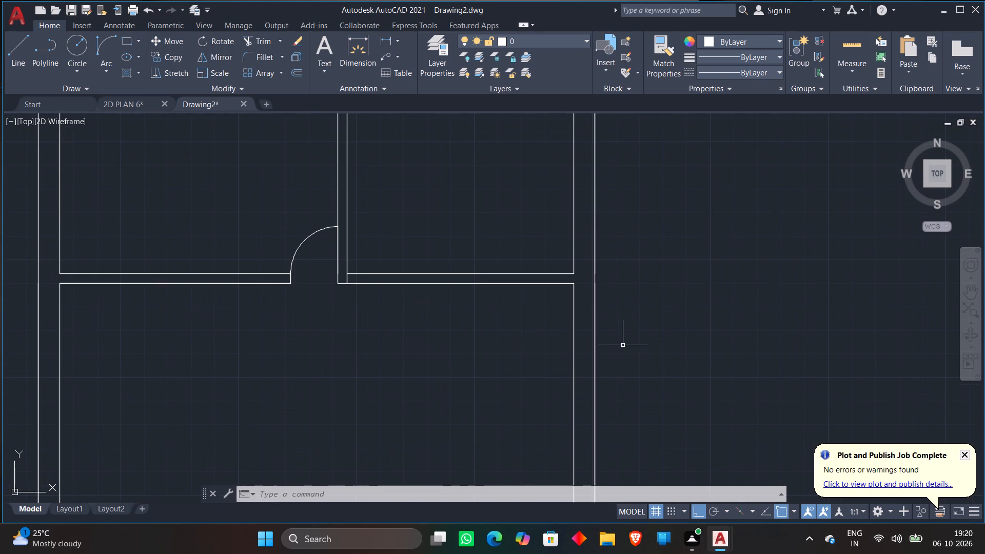
scroll(498, 339, down, 2)
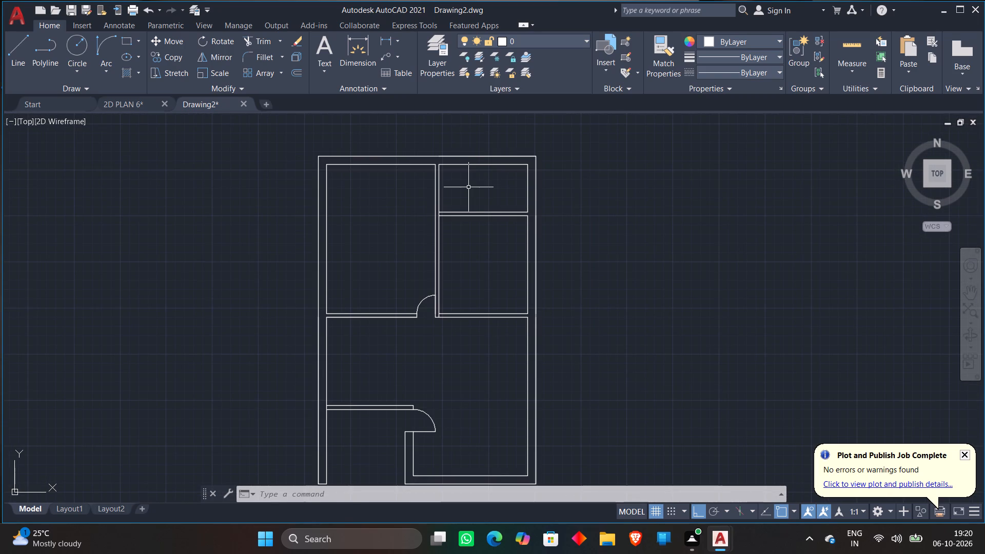
scroll(468, 188, up, 1)
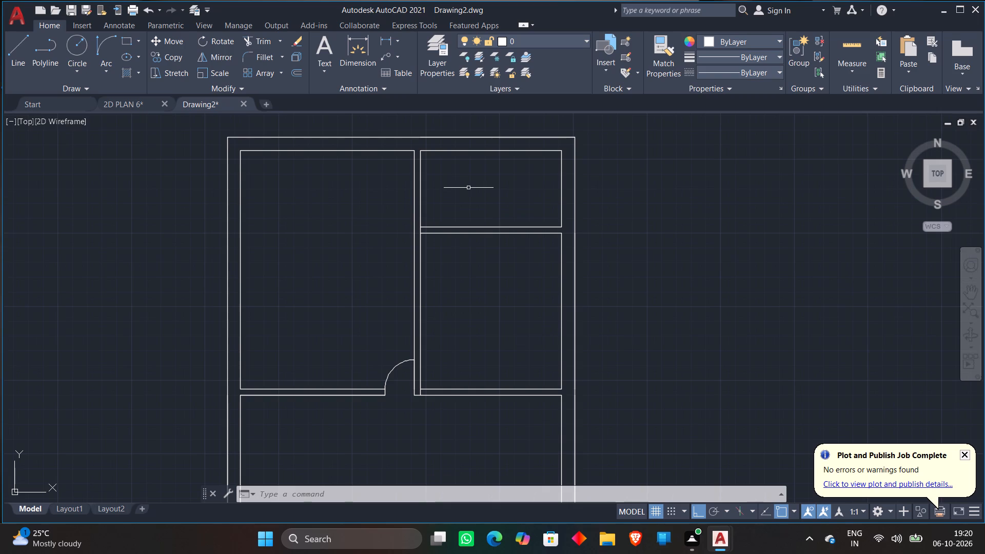
scroll(451, 192, up, 2)
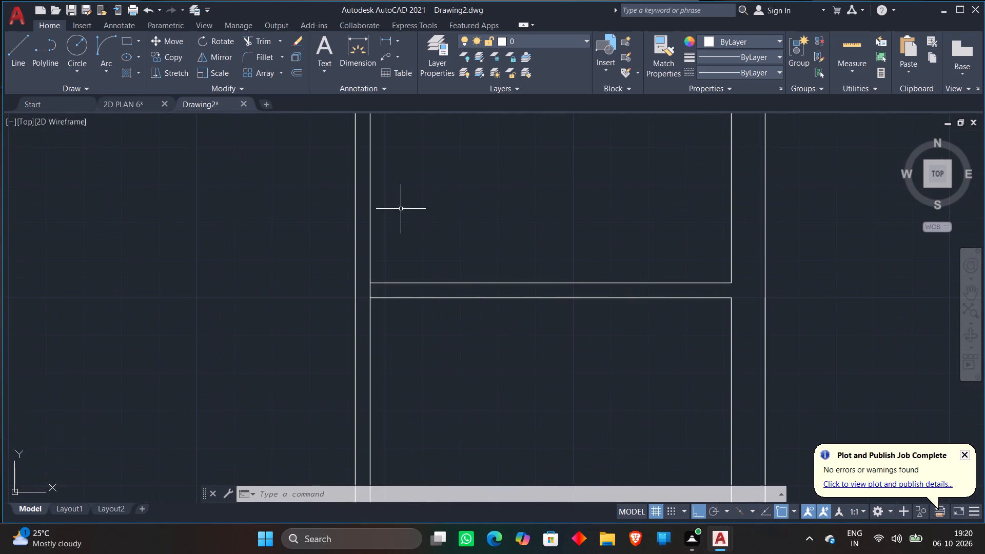
key(l)
key(Return)
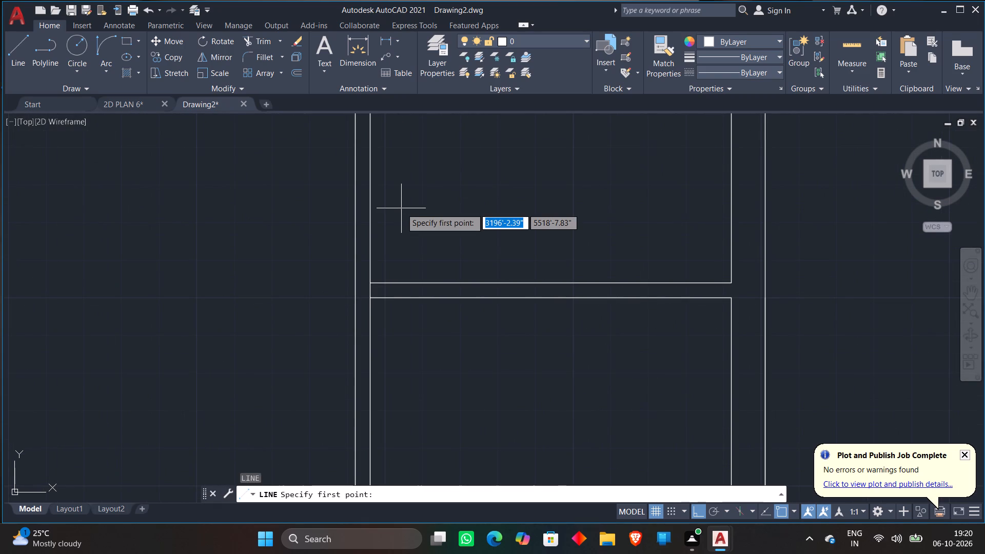
click(368, 297)
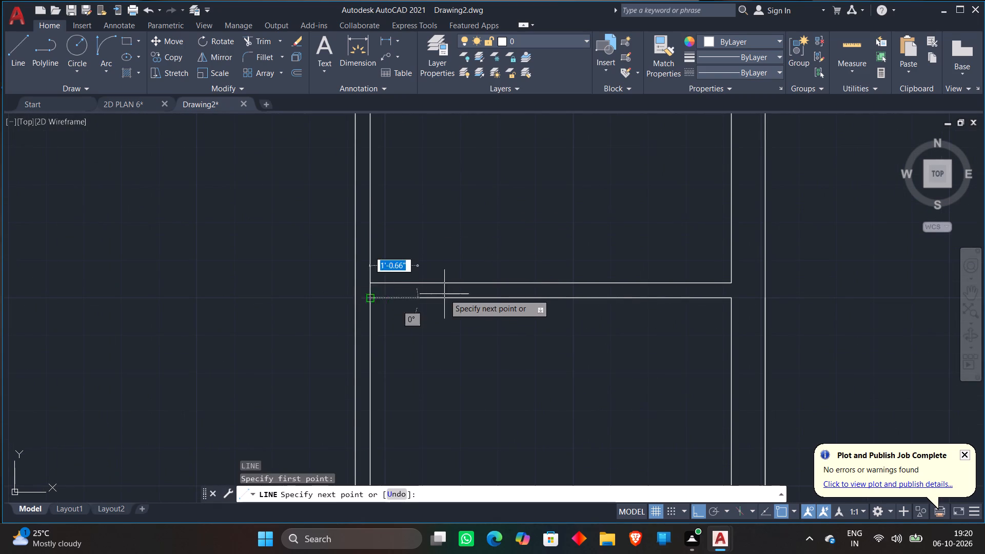
text(1')
key(Return)
key(Escape)
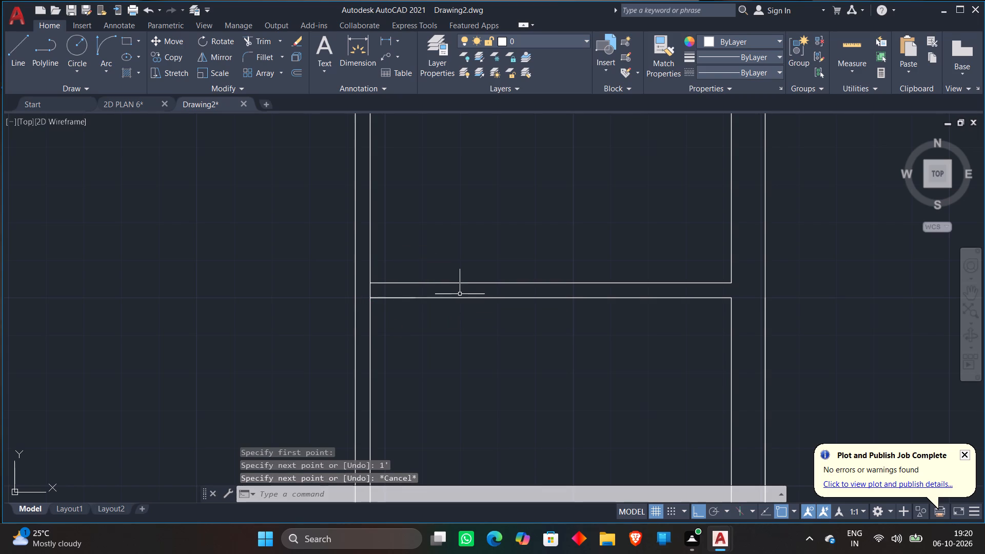
Draw a 1' vertical line downward along the partition wall from the same corner below the 4" wall.
key(l)
key(Return)
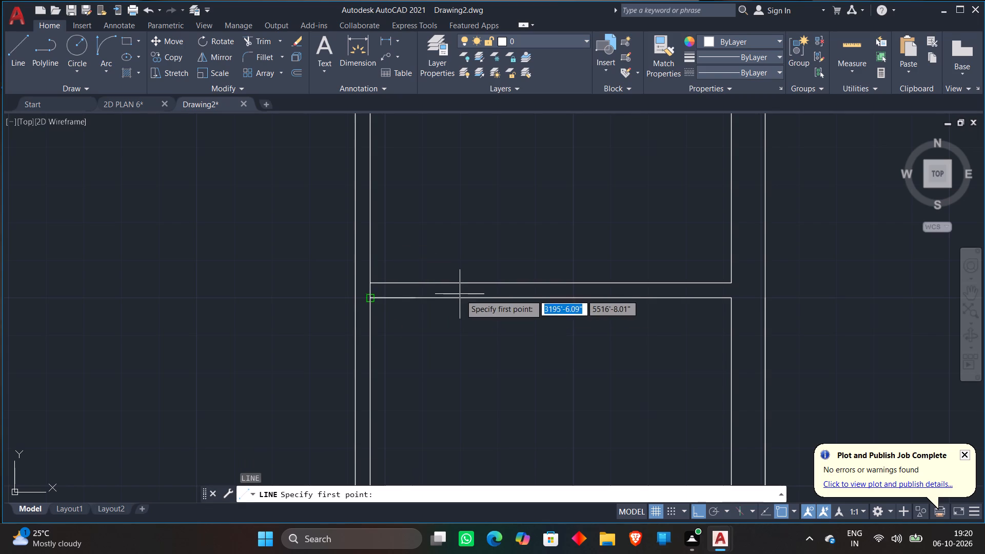
click(377, 299)
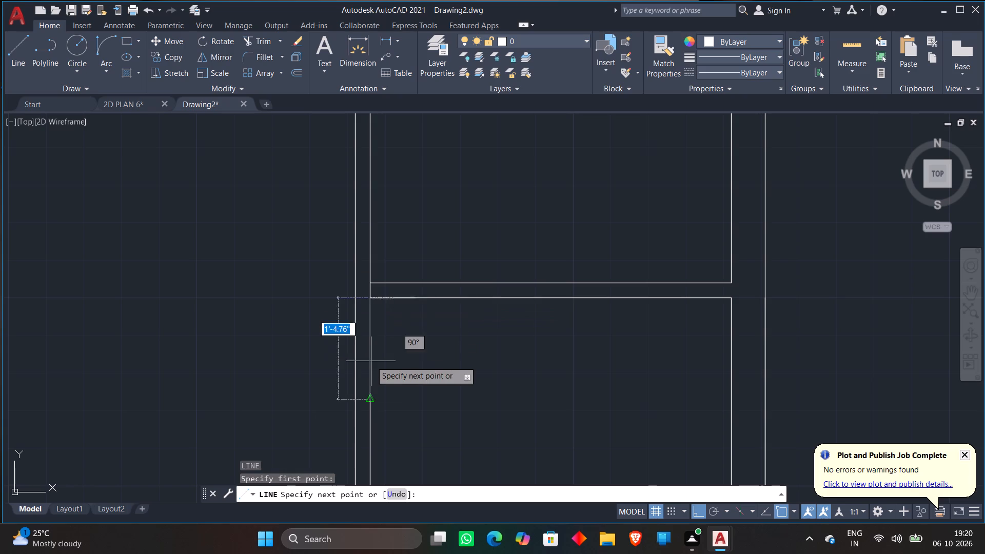
key(1)
key(apostrophe)
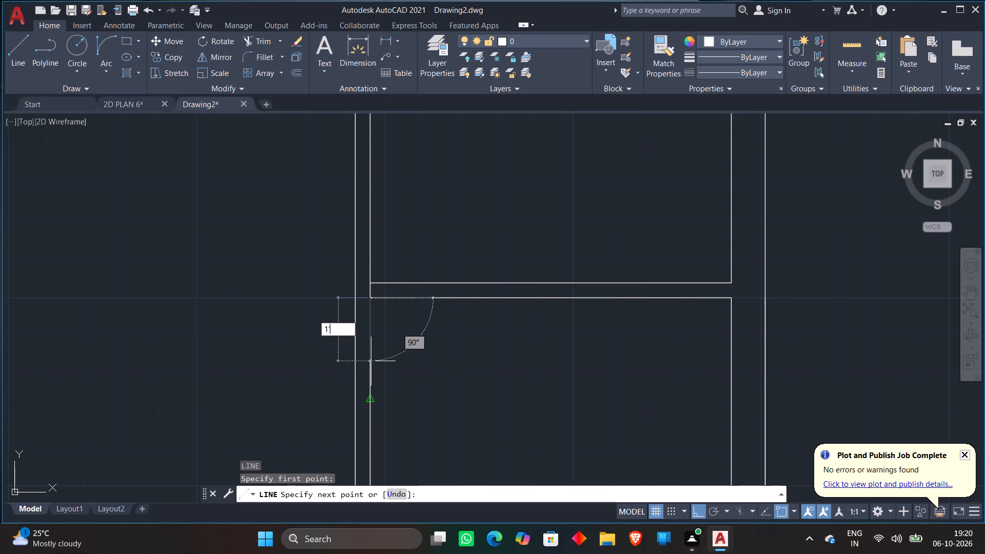
key(Return)
key(Escape)
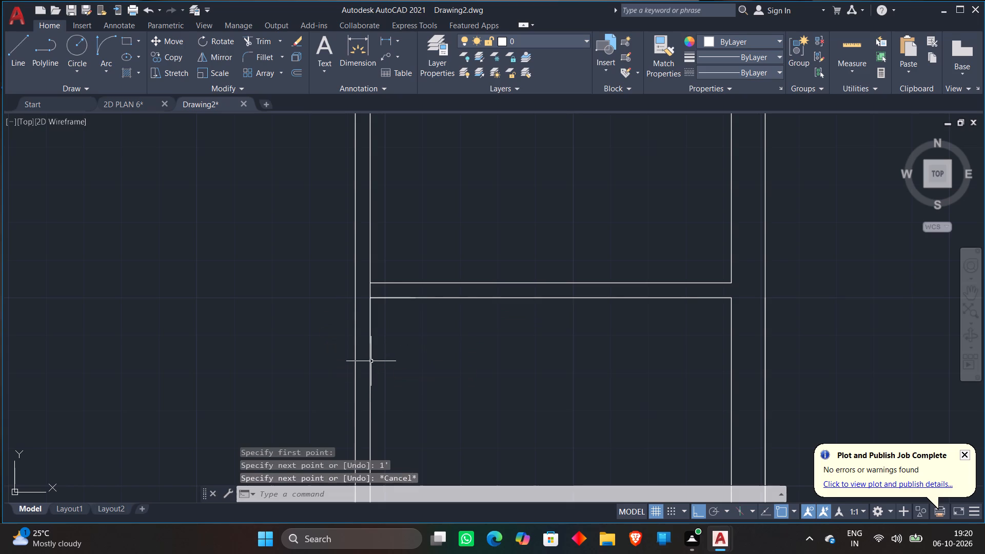
Draw the door swing arc from the horizontal 1' line's free end to the vertical one's lower end, starting vertically downward.
click(98, 43)
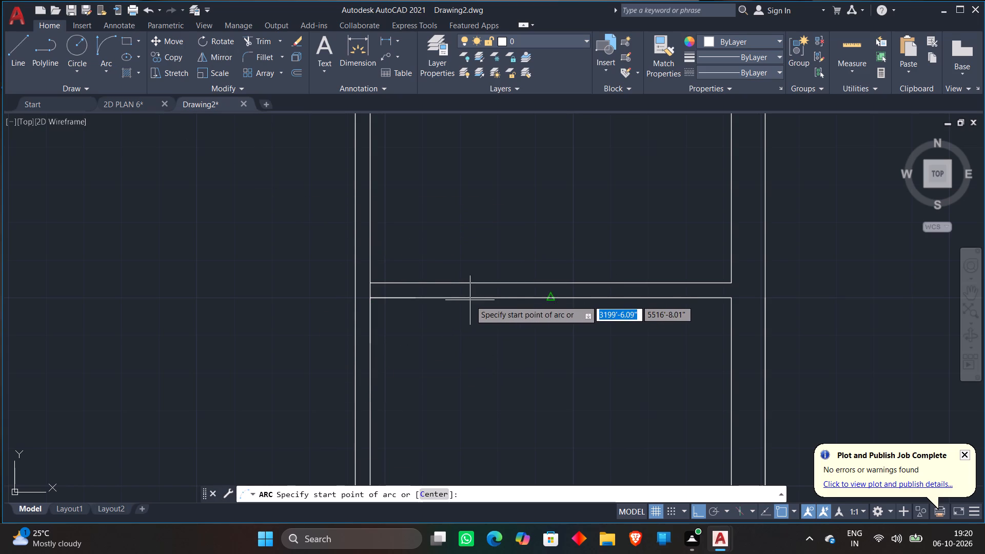
click(419, 299)
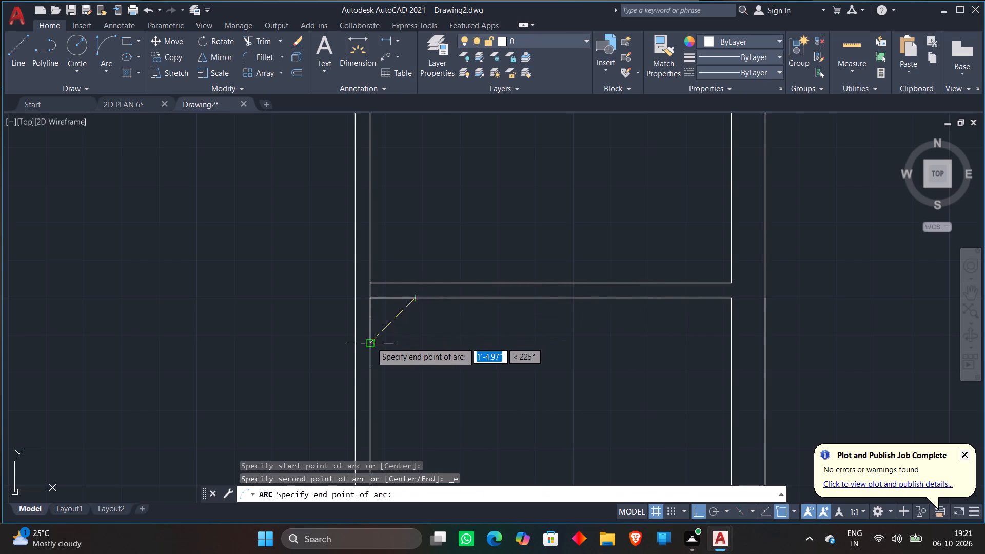
click(371, 342)
click(421, 374)
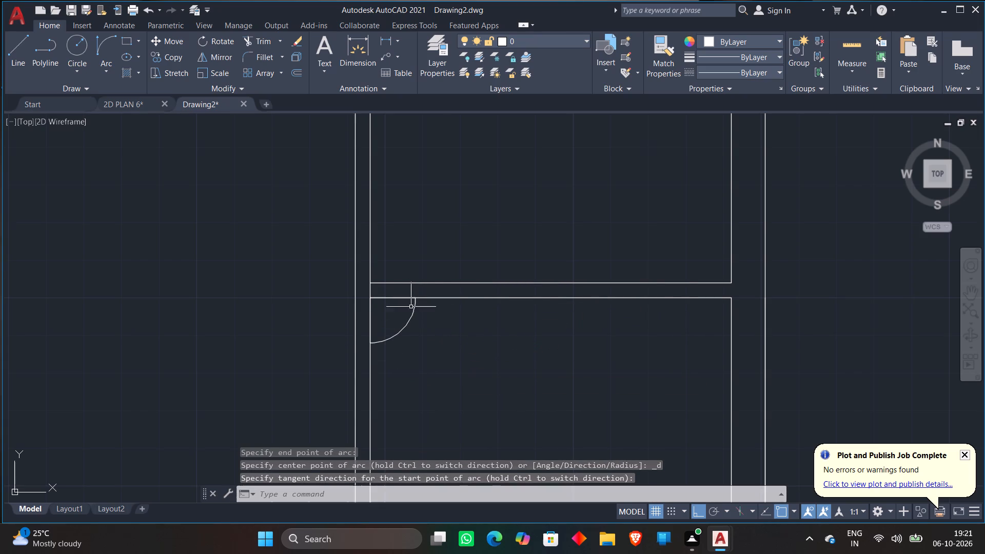
Draw a short vertical line from the arc's upper end upward across both lines of the 4" wall.
key(l)
key(Return)
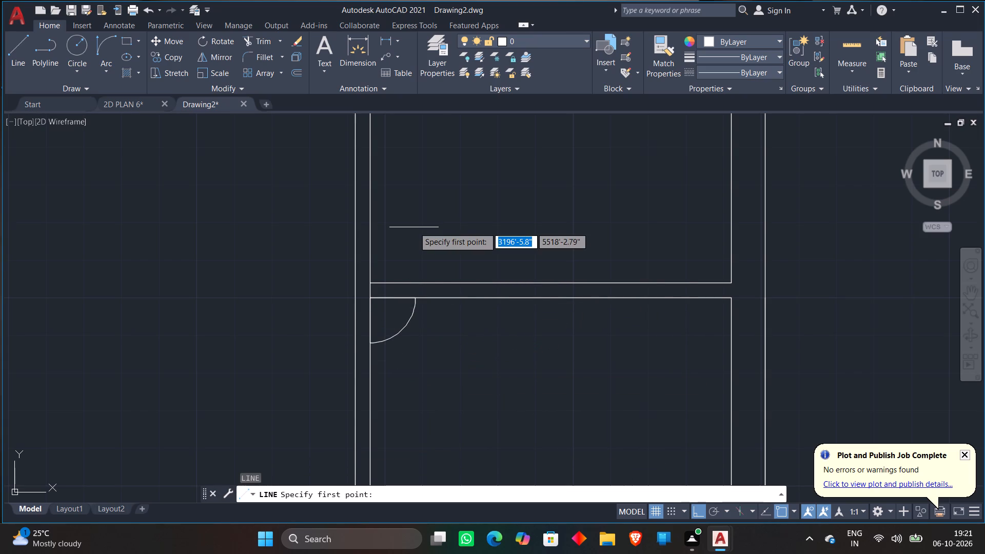
click(414, 297)
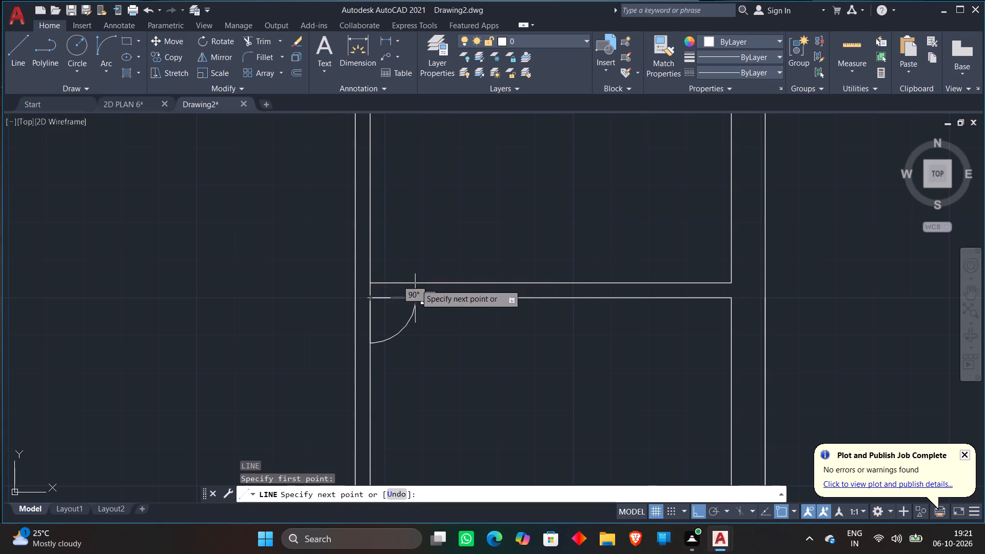
click(417, 243)
key(Escape)
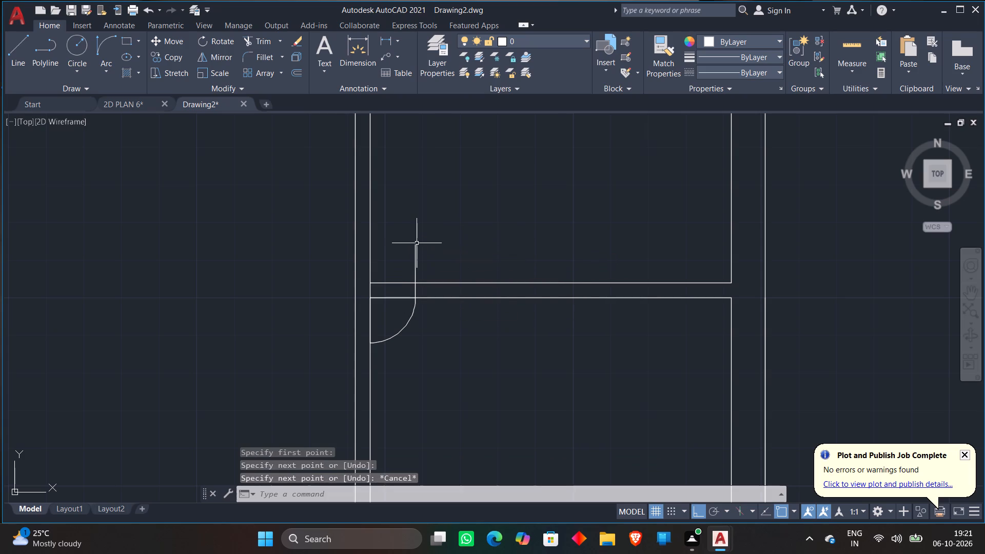
Trim both wall lines out of the 1' door opening and remove the jamb line's excess above the wall.
text(TR)
key(space)
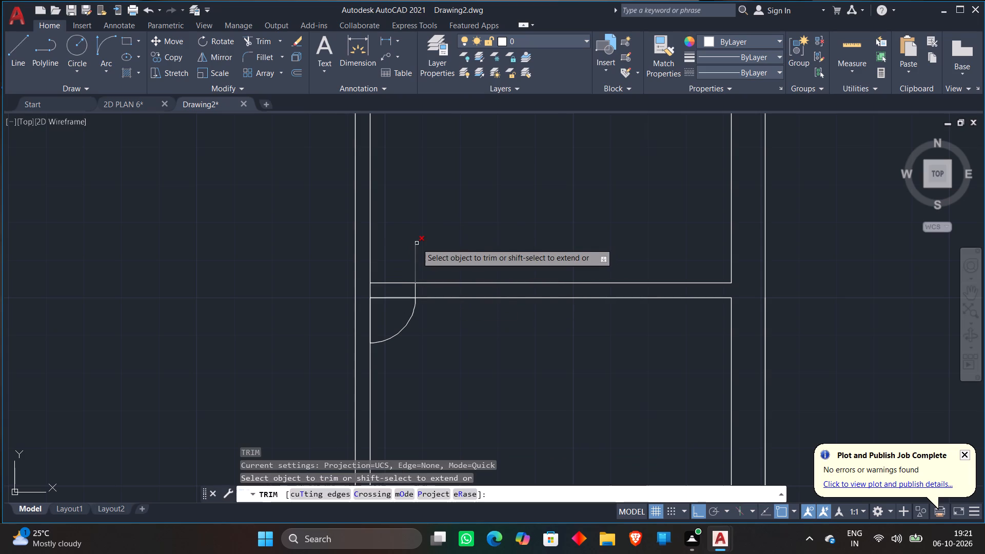
click(398, 269)
click(391, 303)
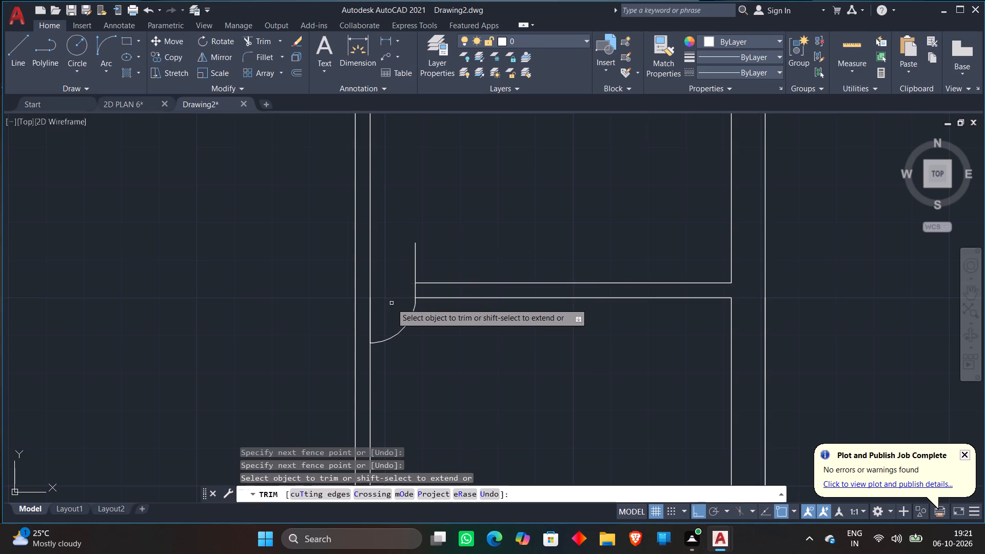
click(400, 262)
click(461, 258)
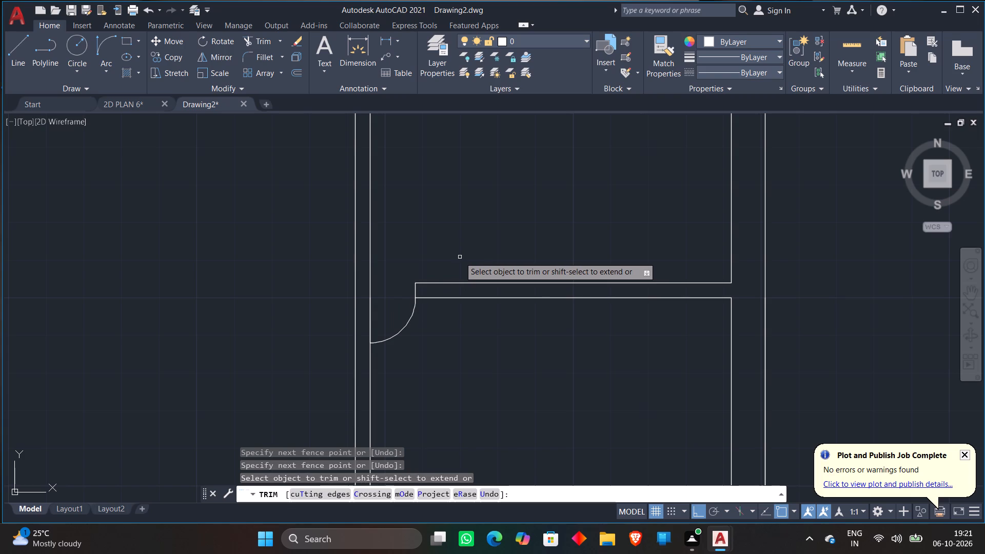
key(Escape)
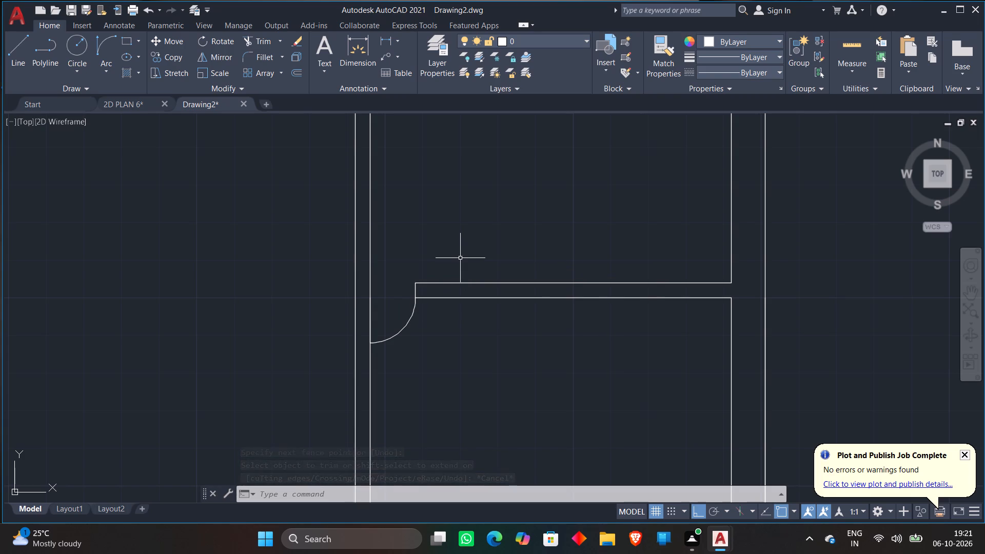
Offset the vertical partition wall's right-hand line 2' to the right, into the right-hand rooms.
scroll(460, 258, down, 2)
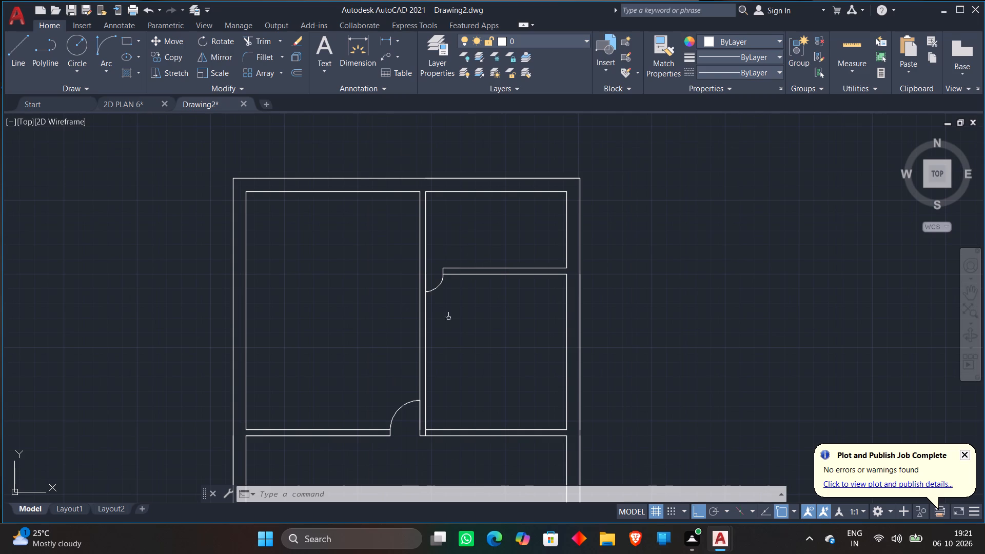
middle_drag(459, 368, 486, 279)
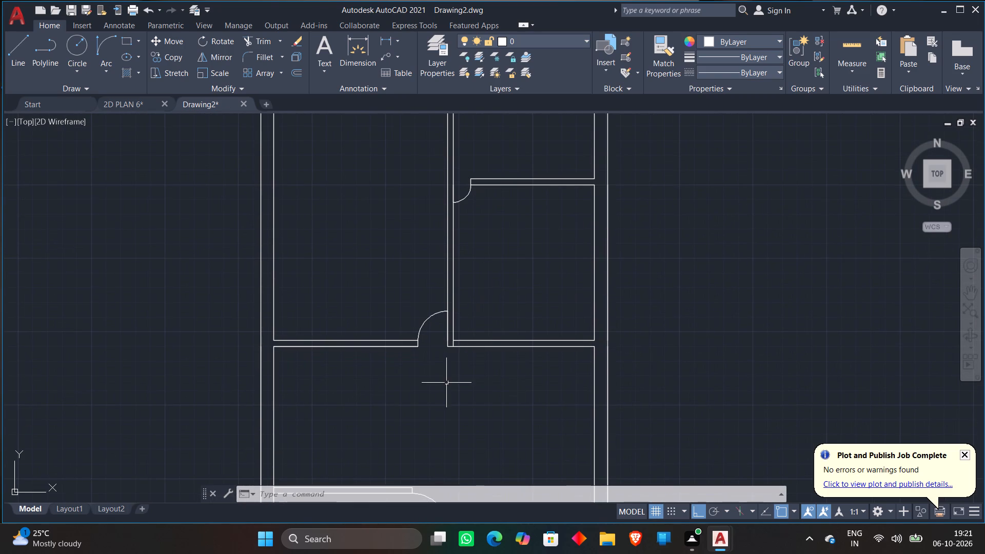
scroll(446, 382, up, 2)
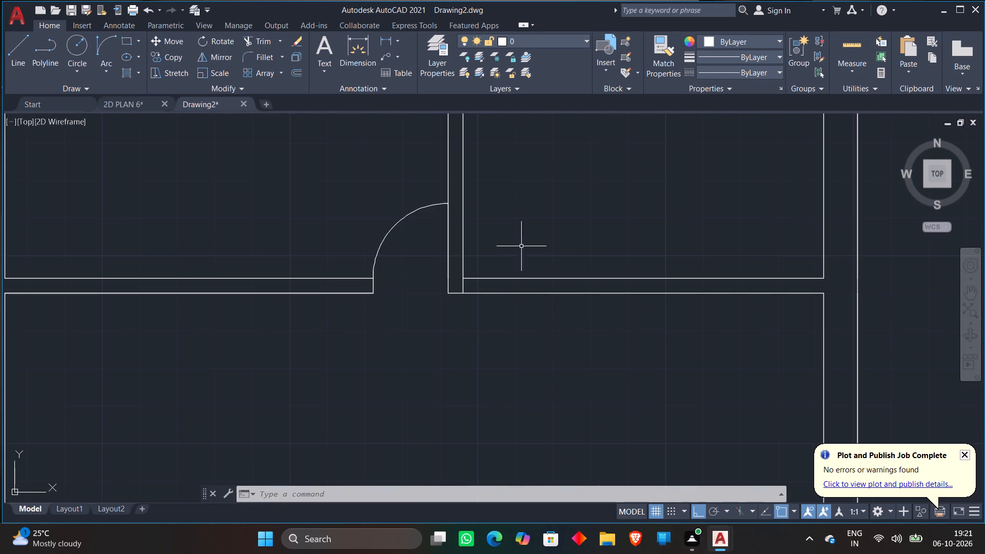
scroll(515, 239, down, 1)
middle_drag(540, 231, 489, 312)
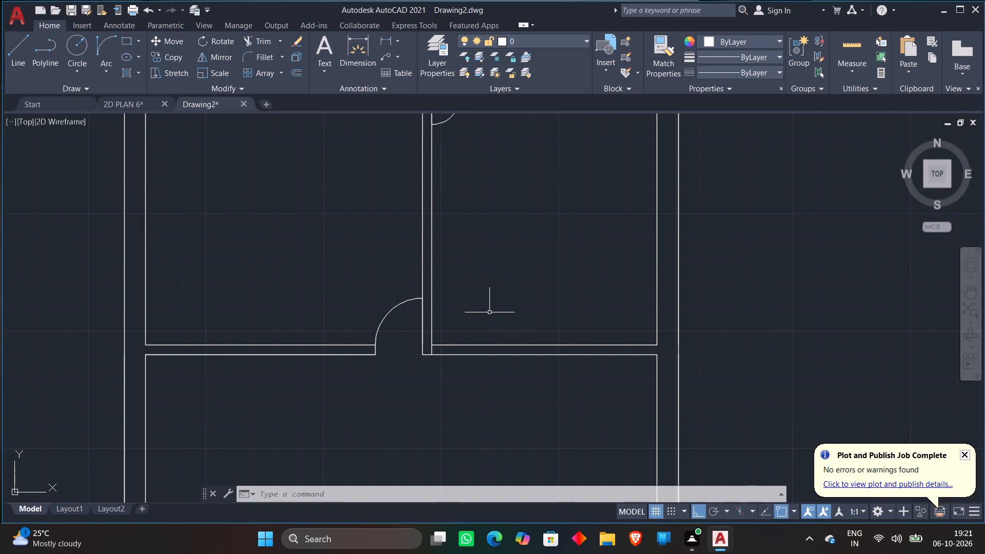
key(o)
key(Return)
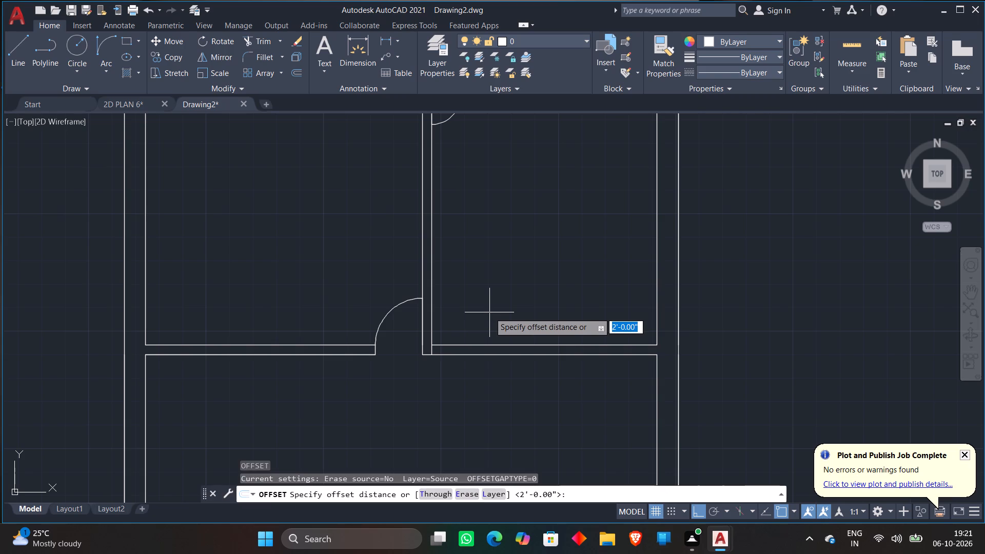
text(2')
key(Return)
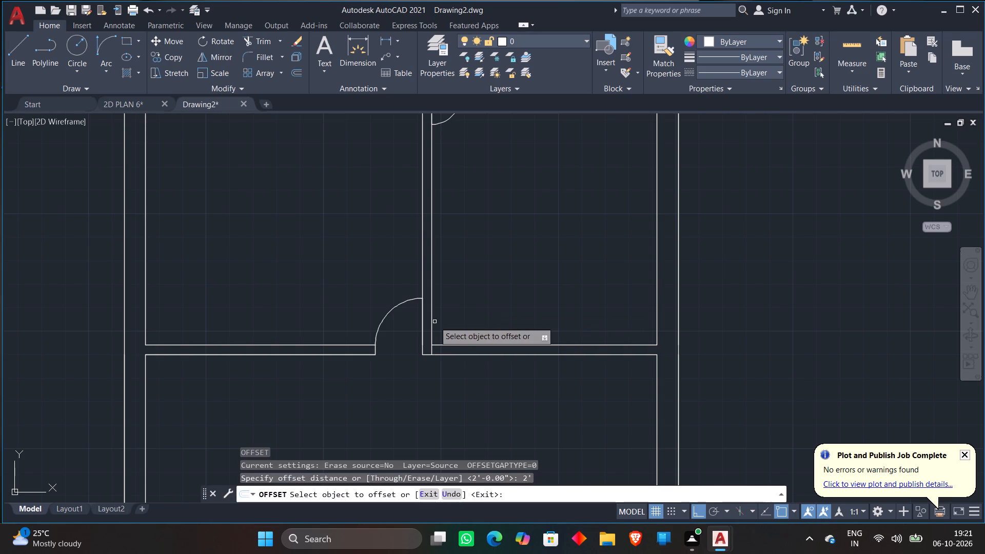
click(432, 327)
click(571, 312)
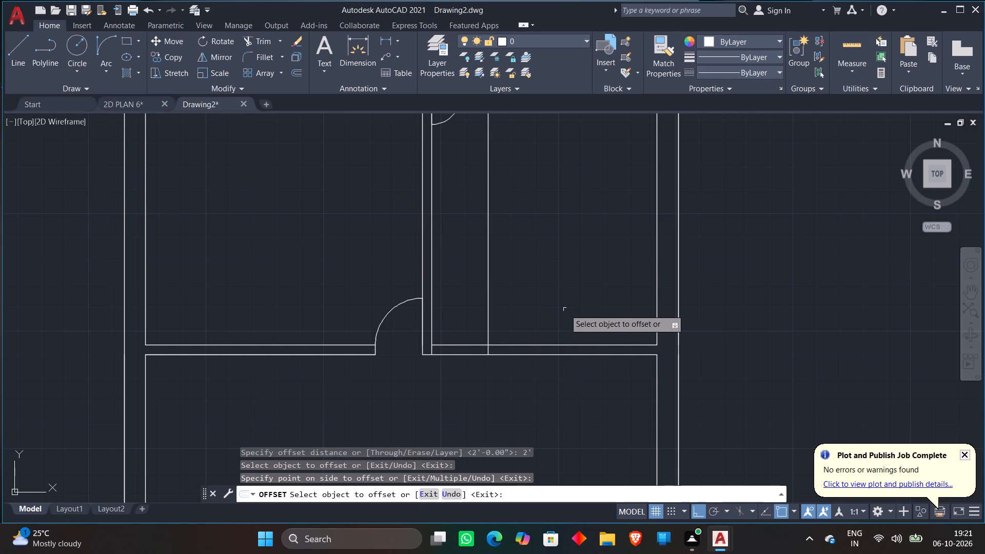
scroll(561, 311, down, 2)
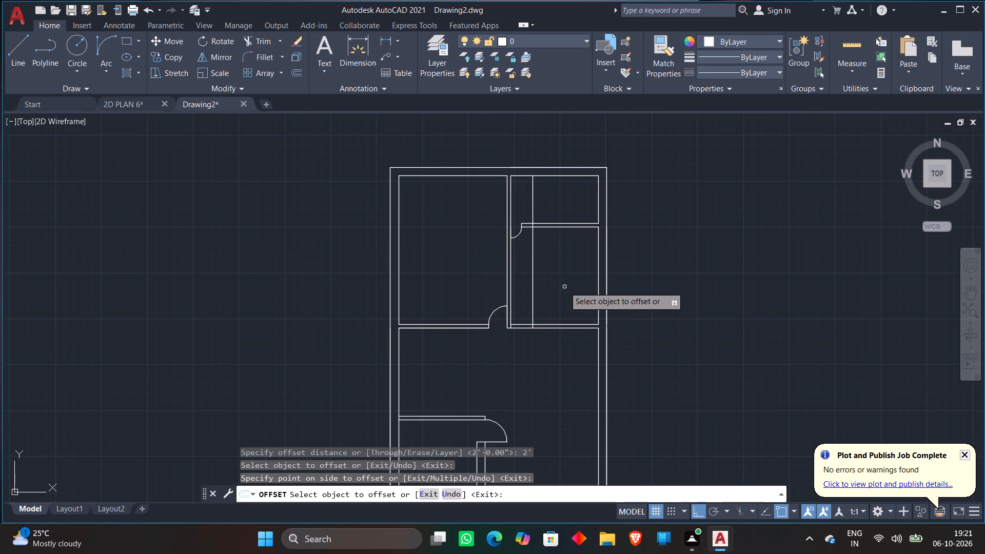
key(Escape)
Trim both 4" wall lines out of the 2' opening between the vertical partition's lower end and the offset line.
text(TR)
key(Return)
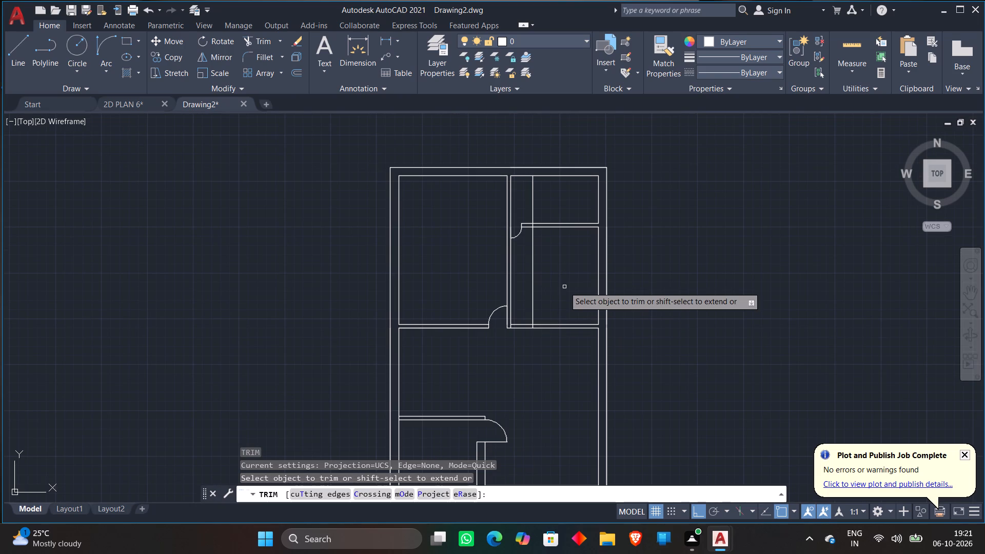
scroll(537, 292, up, 2)
click(497, 356)
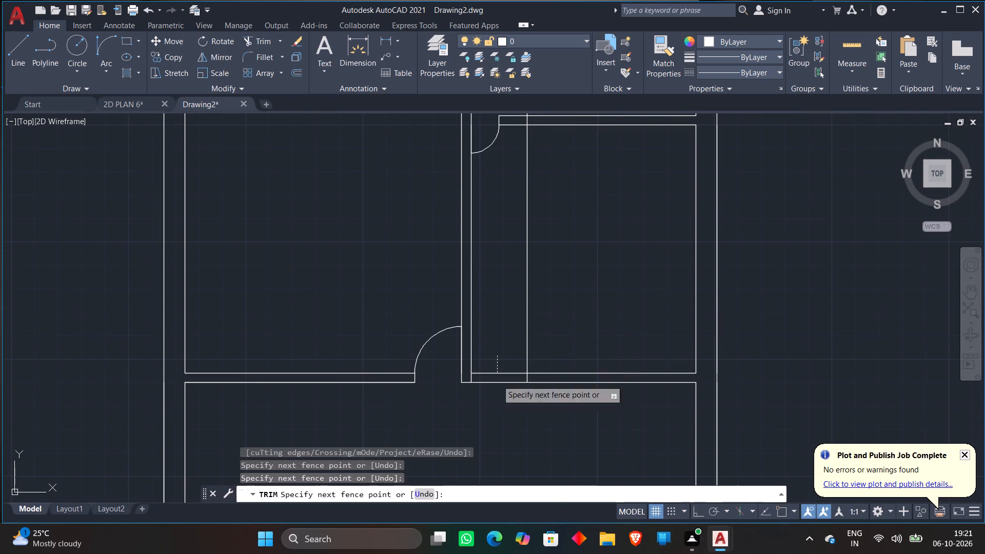
click(497, 404)
Trim away the 2' offset line from both right-hand rooms and from between the lines of their dividing wall.
click(513, 321)
click(550, 287)
scroll(562, 237, down, 2)
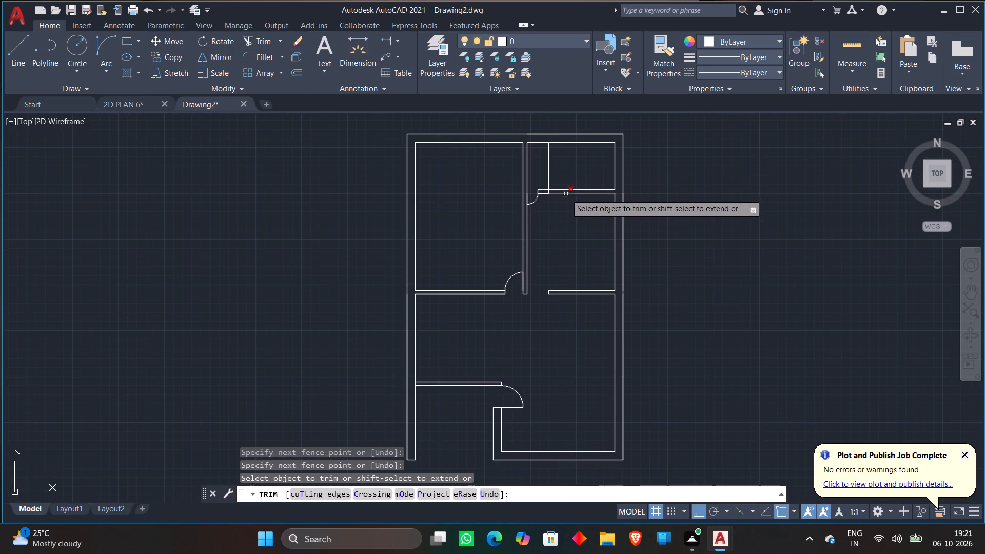
scroll(542, 153, up, 4)
click(576, 307)
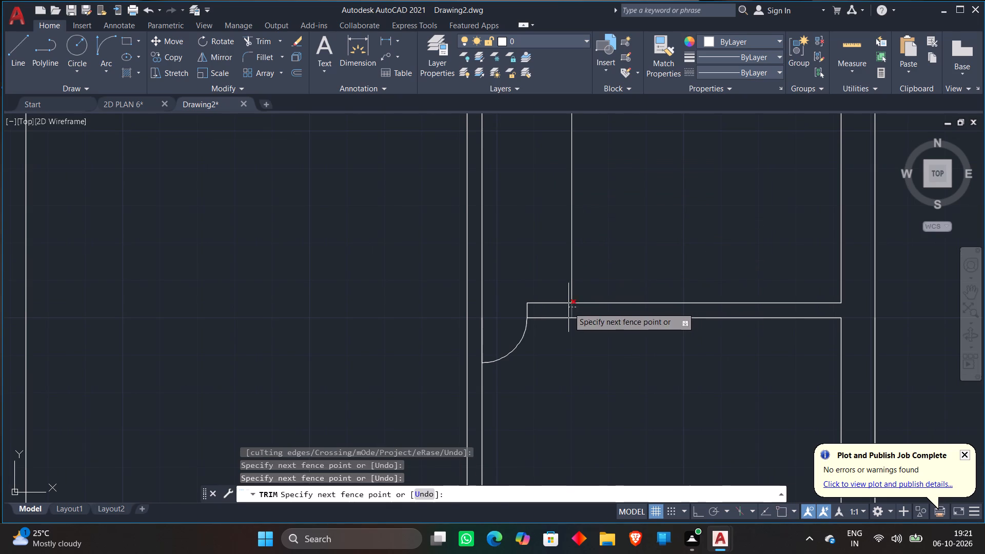
click(568, 307)
click(609, 235)
click(516, 227)
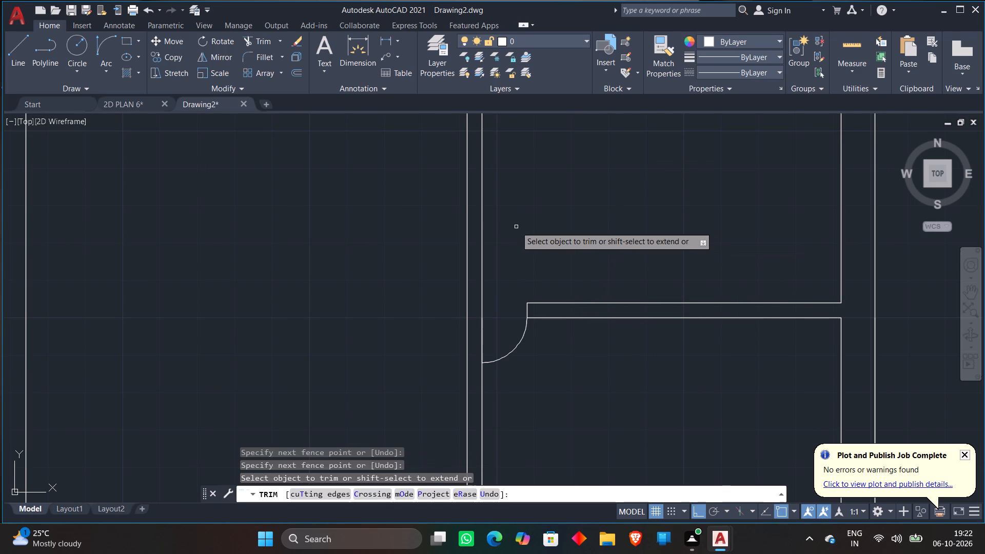
key(Escape)
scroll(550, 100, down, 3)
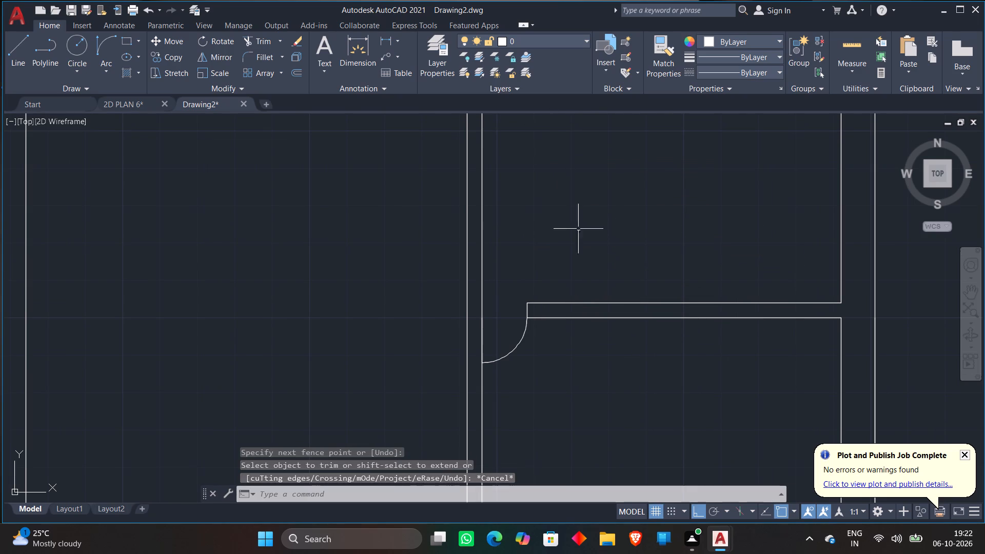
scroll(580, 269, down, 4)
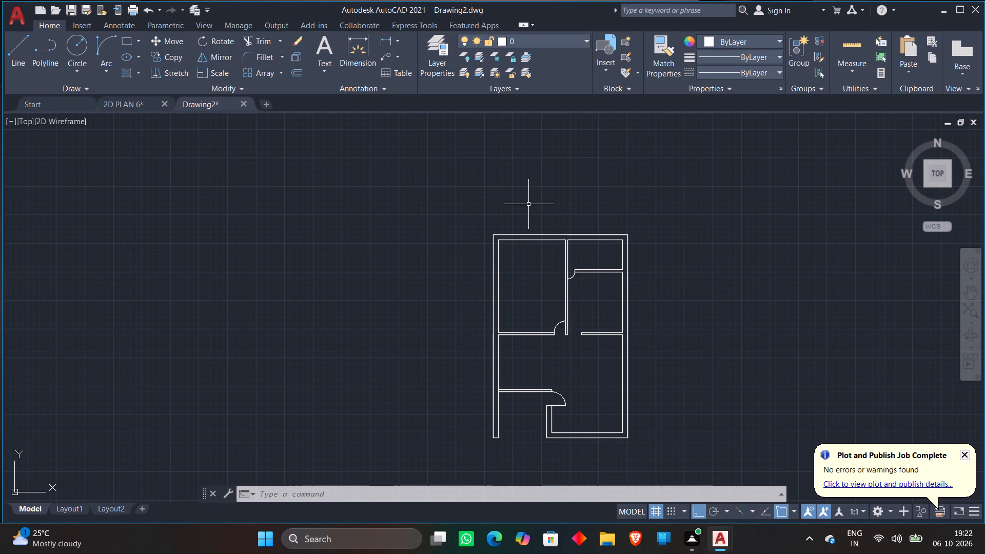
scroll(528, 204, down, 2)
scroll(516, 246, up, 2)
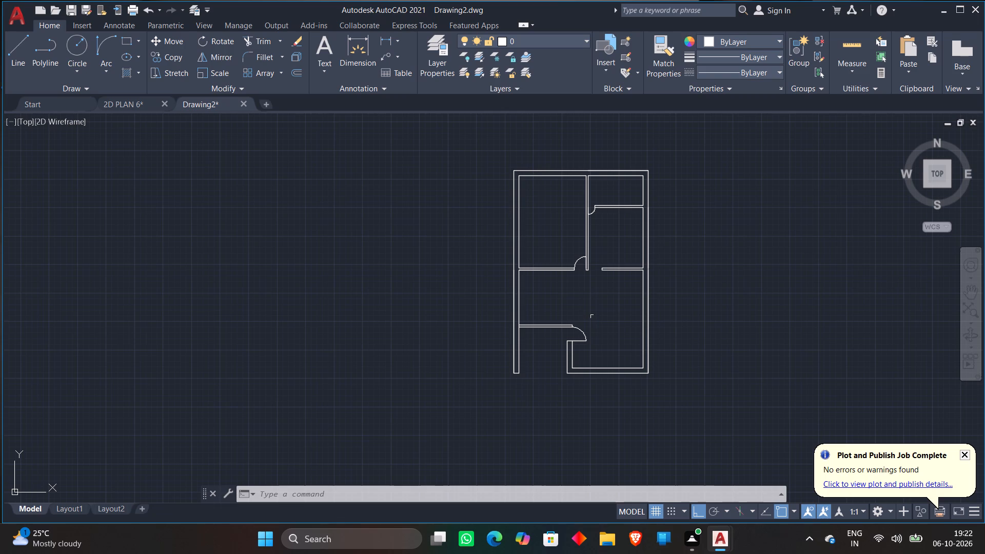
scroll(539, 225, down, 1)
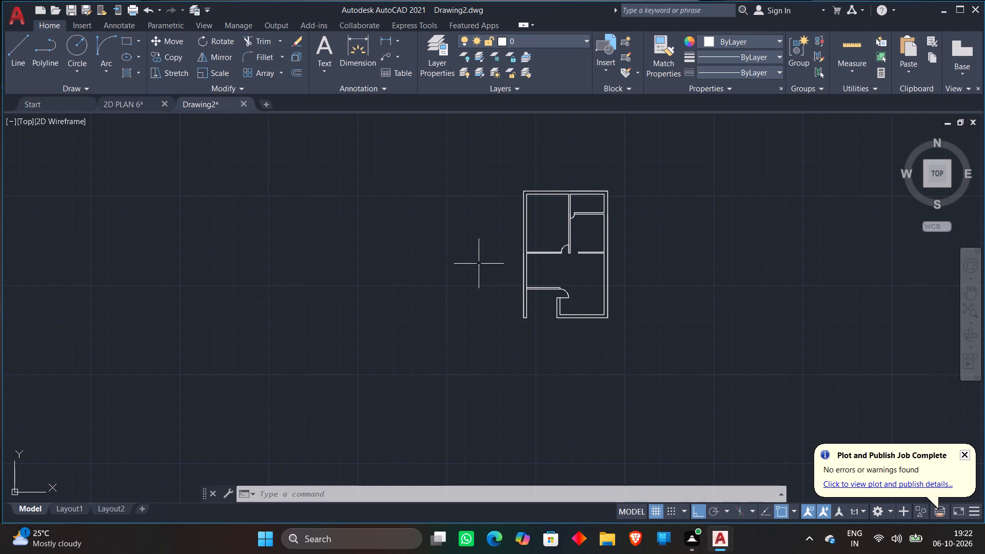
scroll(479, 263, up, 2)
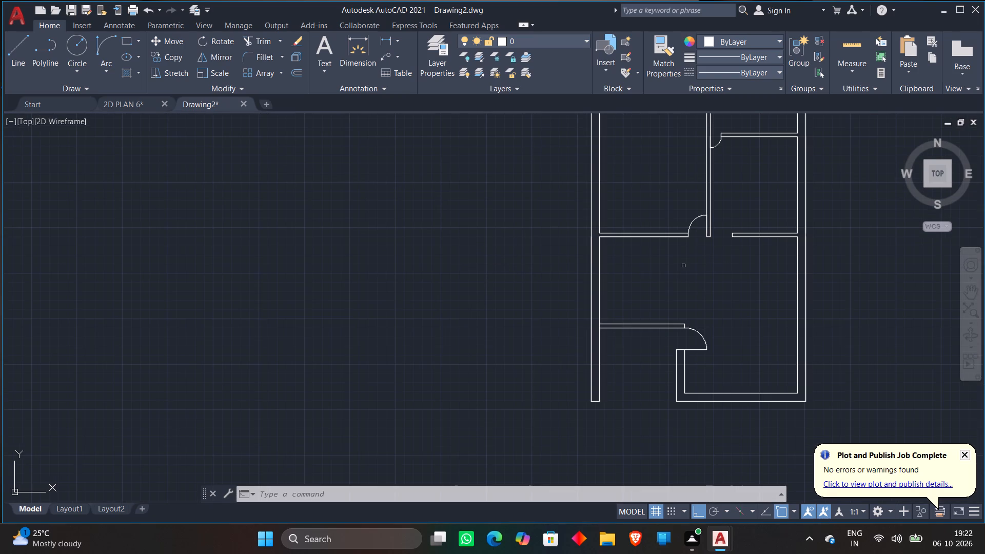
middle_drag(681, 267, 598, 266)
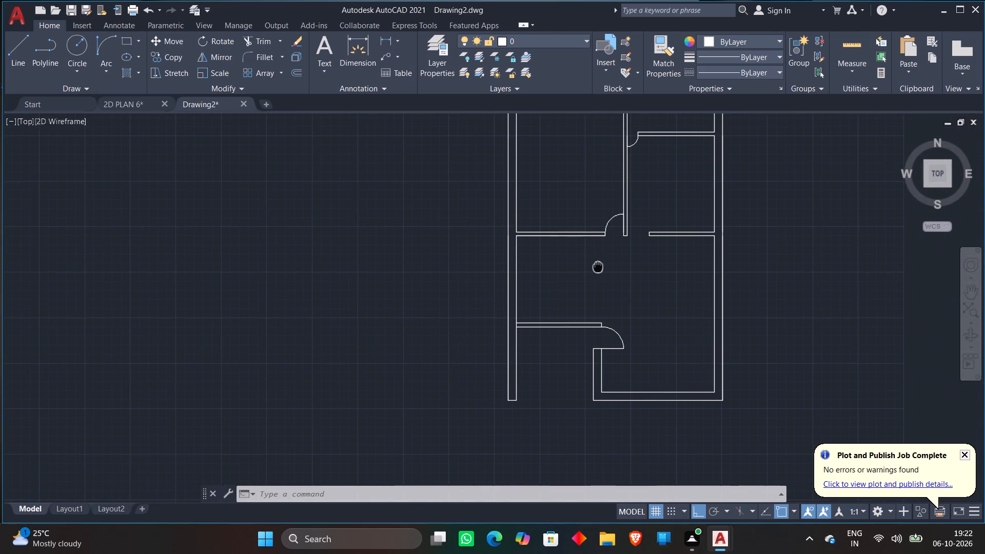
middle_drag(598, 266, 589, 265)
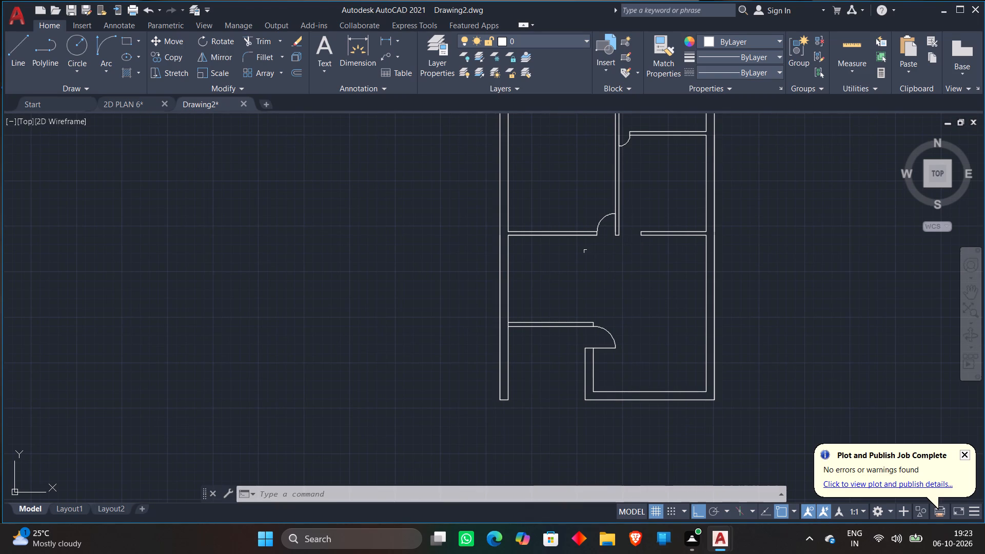
Trim the outer wall's inner line out of the junction with the lower horizontal 4" wall on the plan's west side.
scroll(570, 250, up, 2)
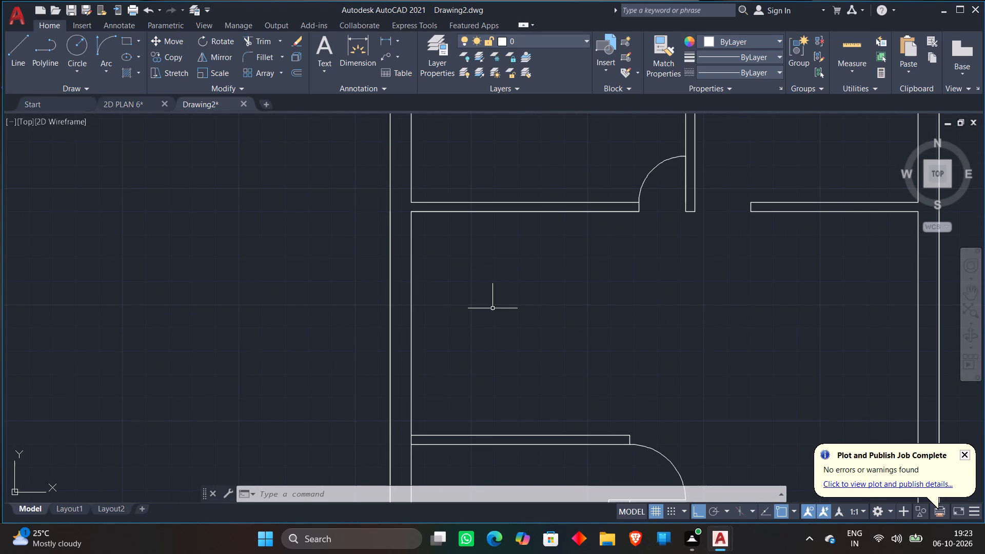
text(TR)
key(space)
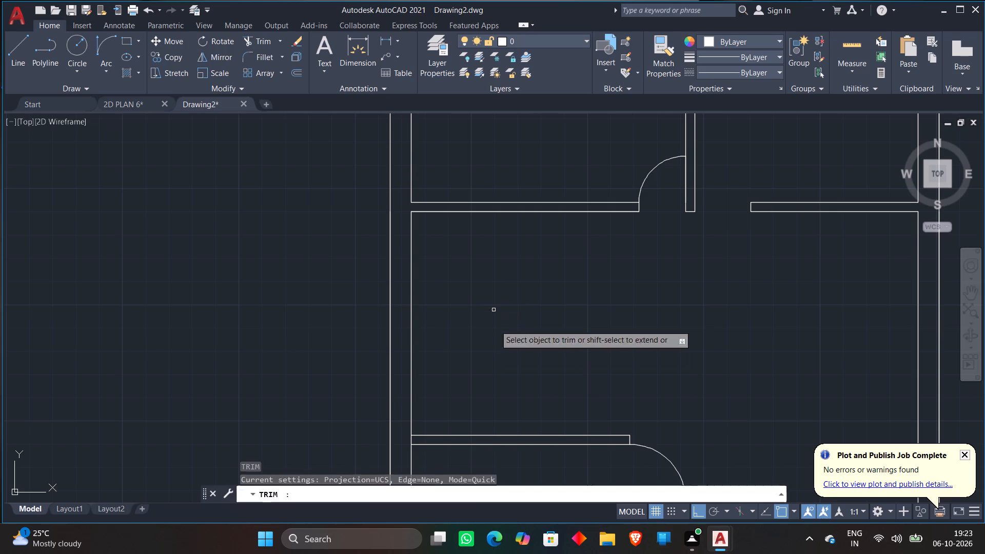
scroll(399, 444, up, 3)
click(425, 439)
click(455, 433)
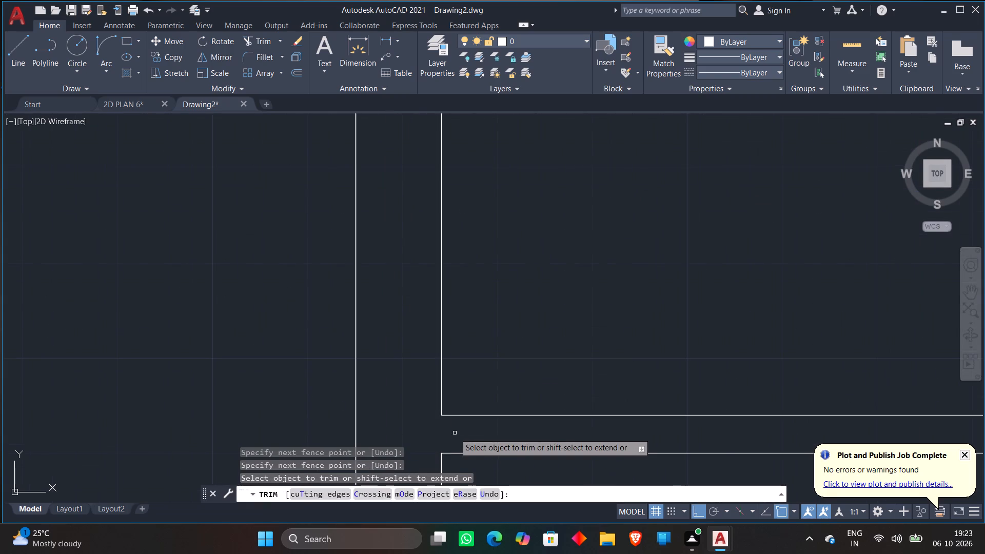
key(Escape)
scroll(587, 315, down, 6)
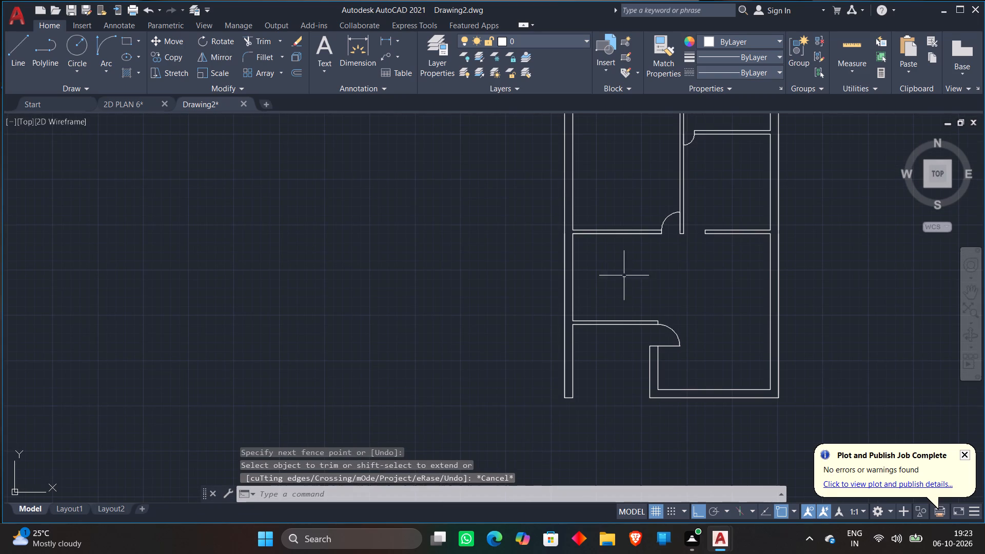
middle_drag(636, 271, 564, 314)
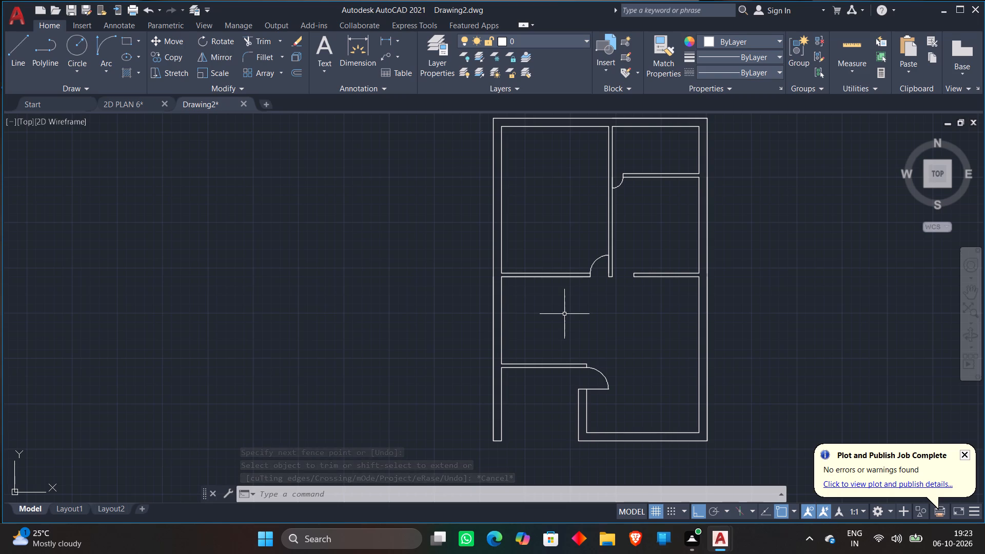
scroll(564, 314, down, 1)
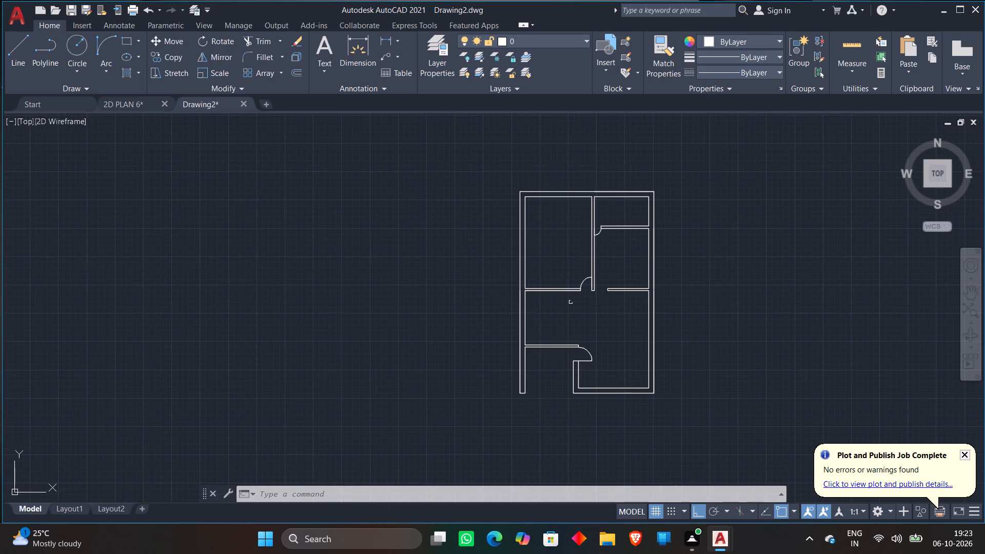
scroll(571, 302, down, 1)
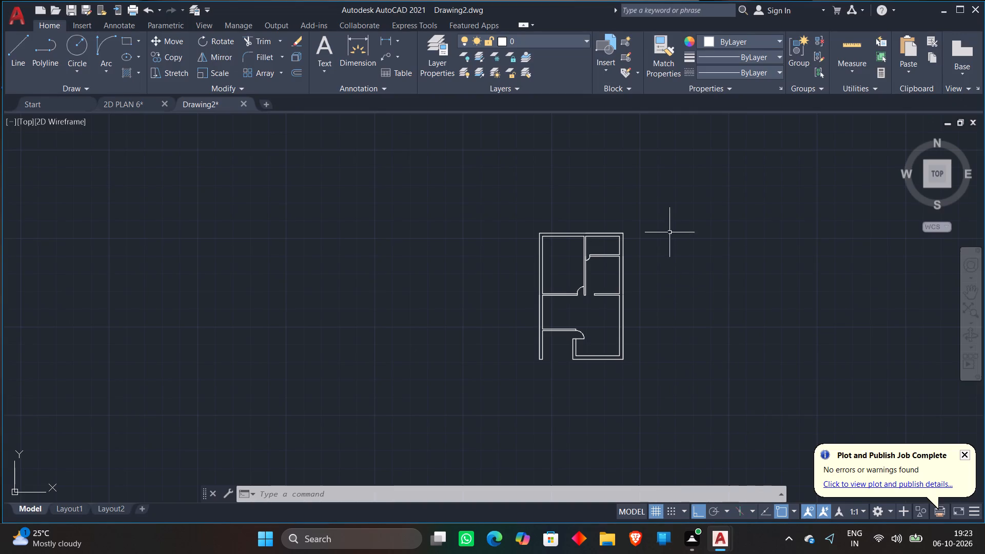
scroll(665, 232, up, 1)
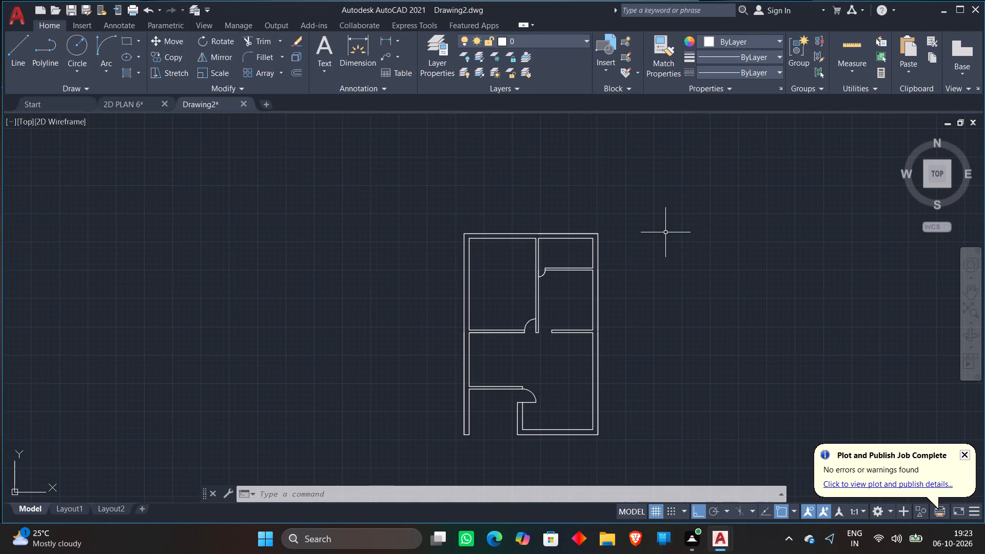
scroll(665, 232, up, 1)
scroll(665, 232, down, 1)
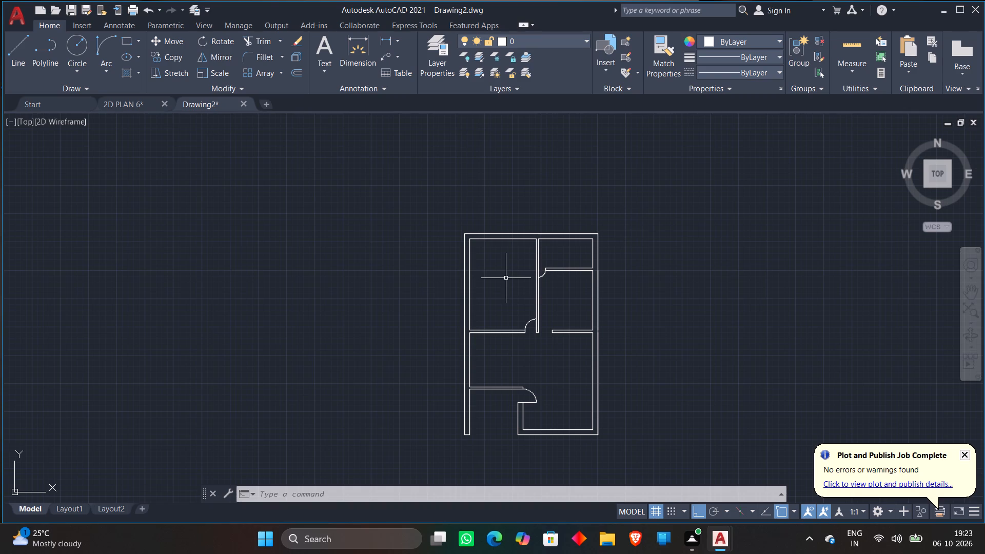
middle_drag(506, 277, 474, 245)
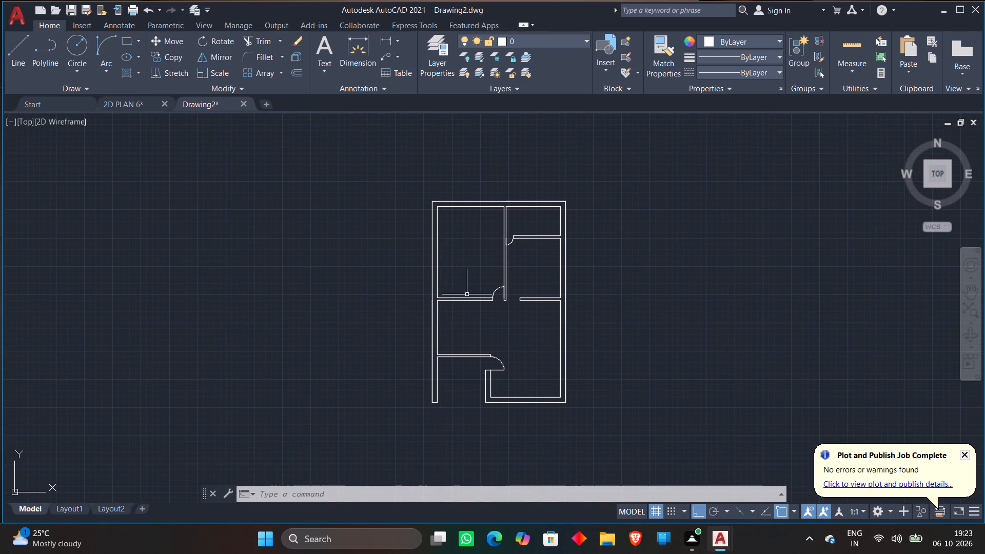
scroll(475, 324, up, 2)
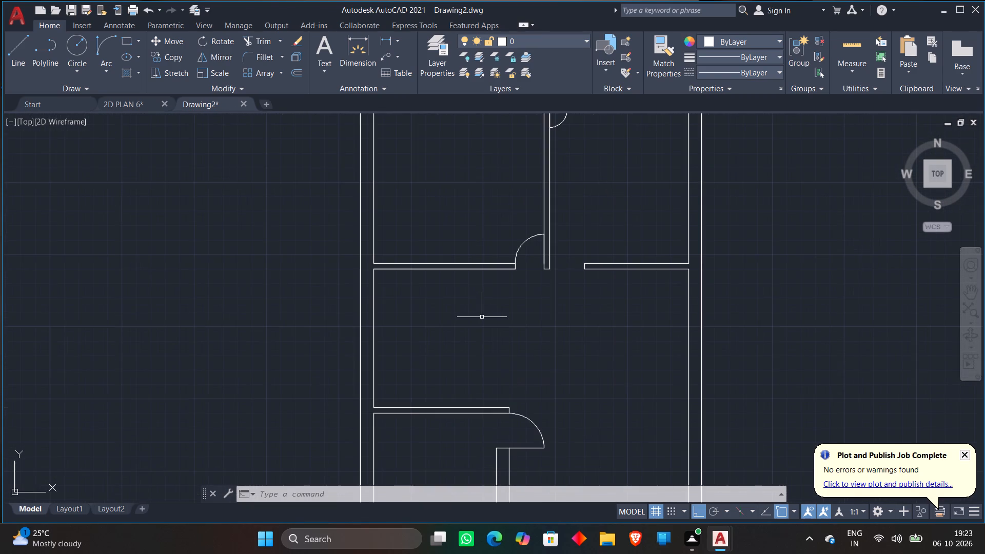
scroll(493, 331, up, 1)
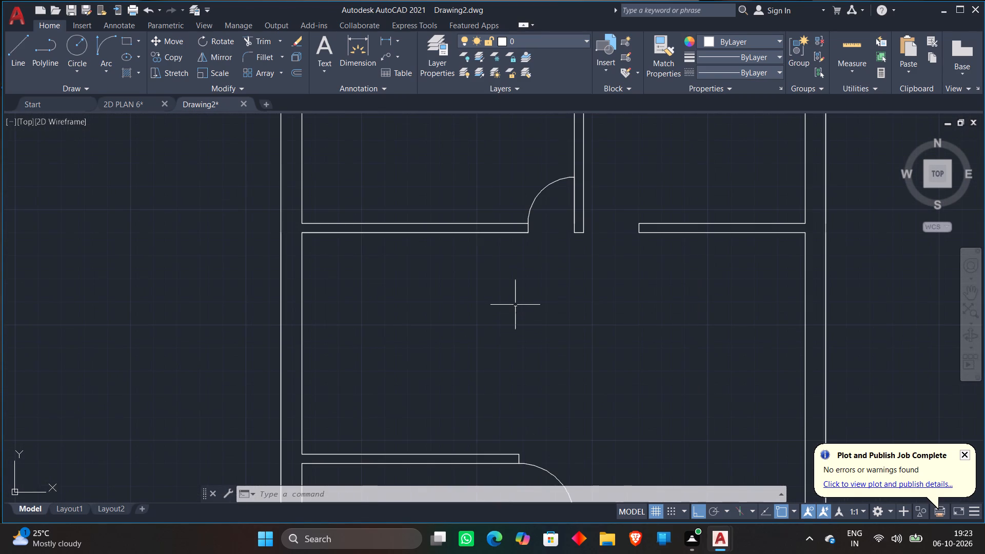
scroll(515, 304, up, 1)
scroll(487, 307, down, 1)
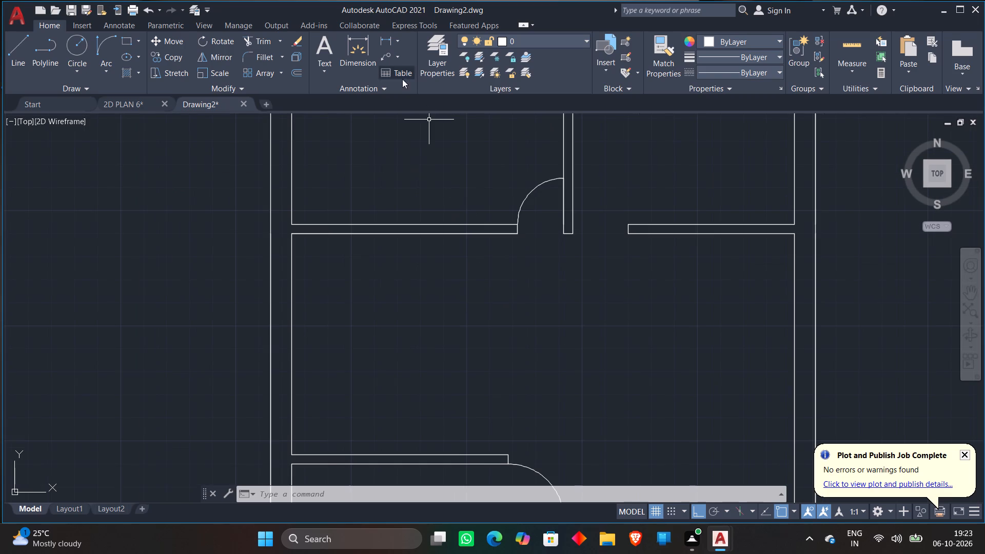
Add a vertical linear dimension between the facing lines of the two horizontal 4" walls enclosing the middle space on the west side.
click(381, 42)
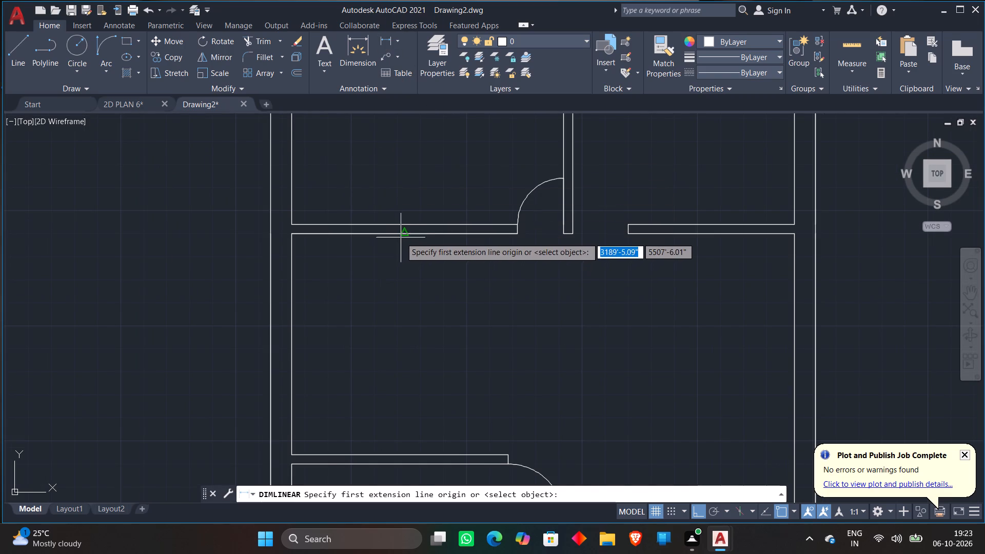
click(402, 234)
click(427, 458)
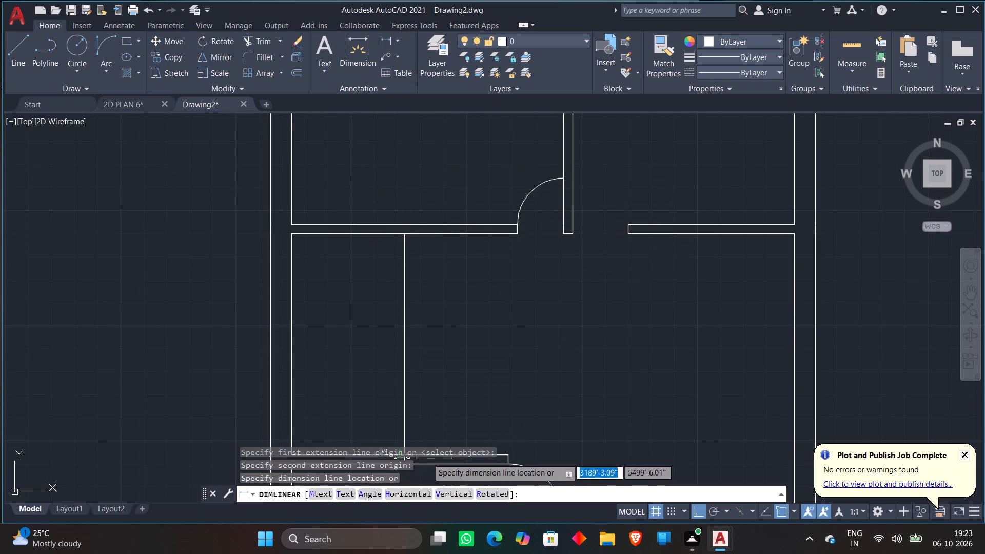
click(495, 431)
scroll(484, 349, up, 2)
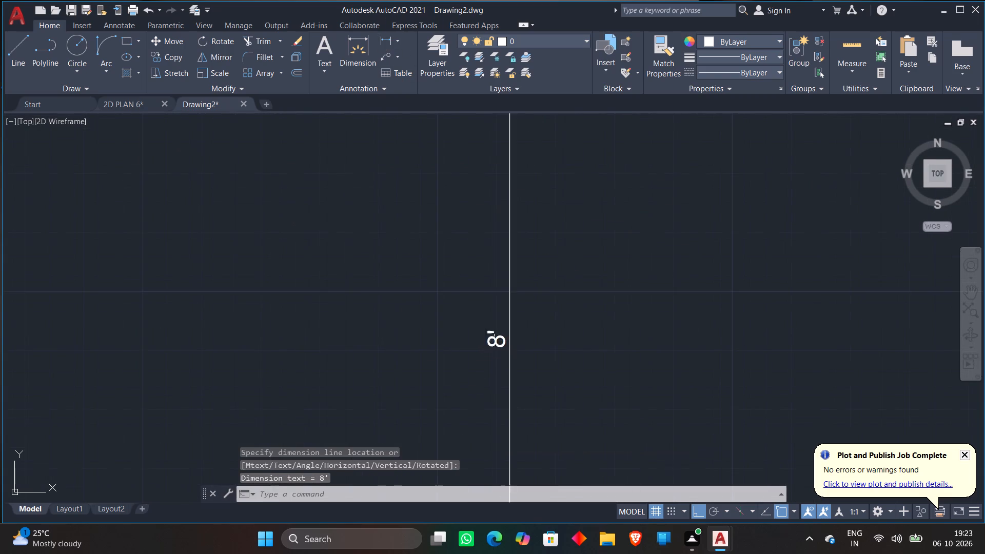
scroll(496, 334, down, 3)
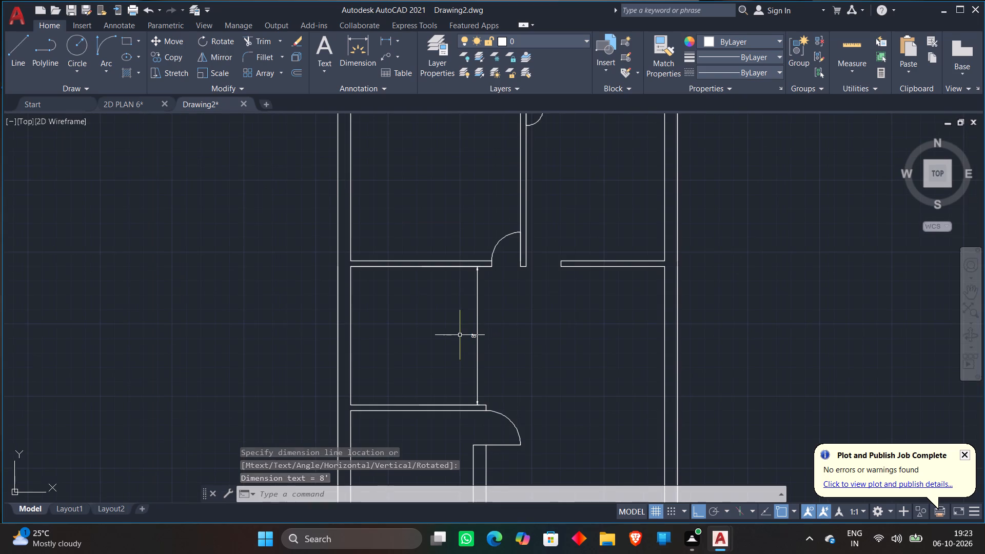
Offset the dimensioned space's upper, lower and west wall lines 2'6" inward.
middle_drag(460, 335, 489, 266)
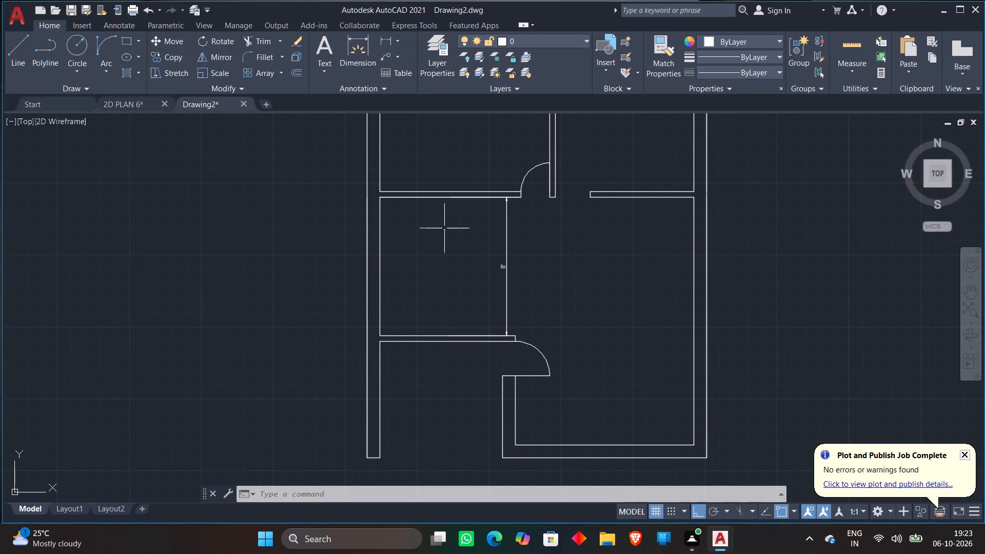
key(o)
key(Return)
text(2'6")
key(Return)
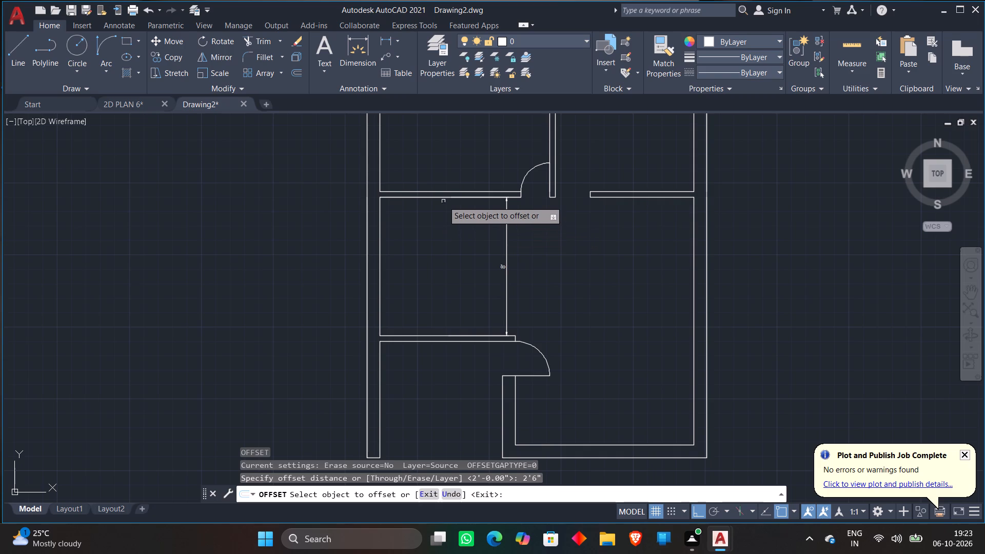
click(443, 199)
click(436, 245)
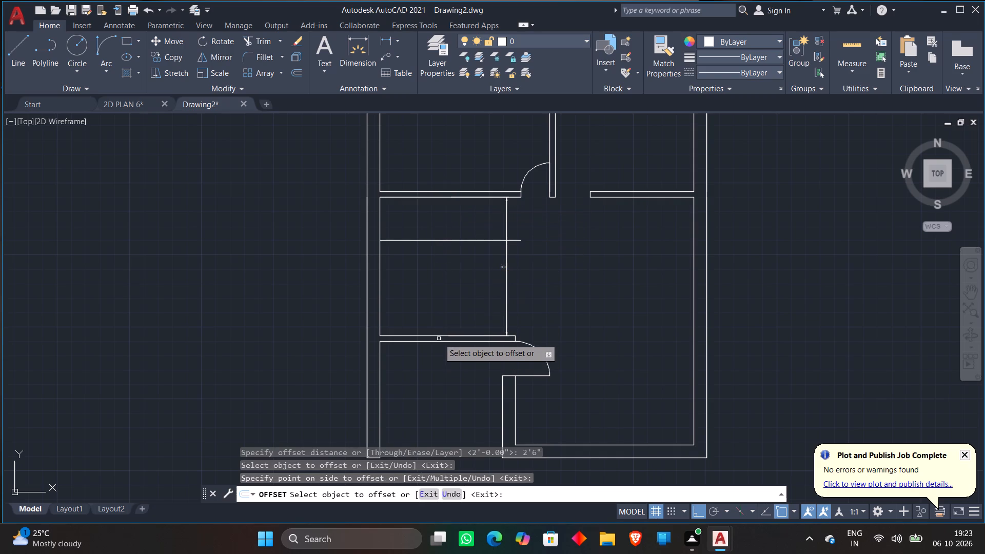
click(439, 335)
click(438, 313)
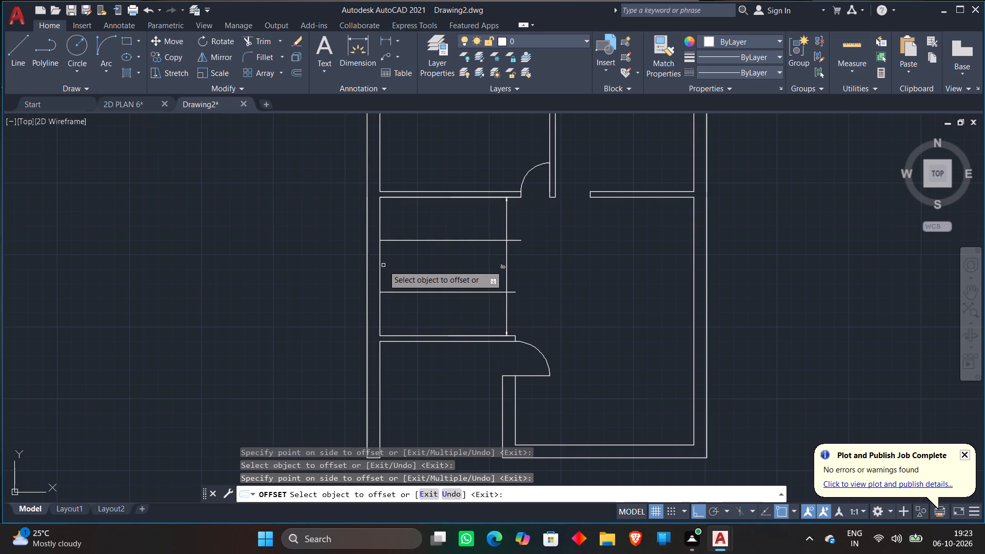
click(379, 264)
click(430, 263)
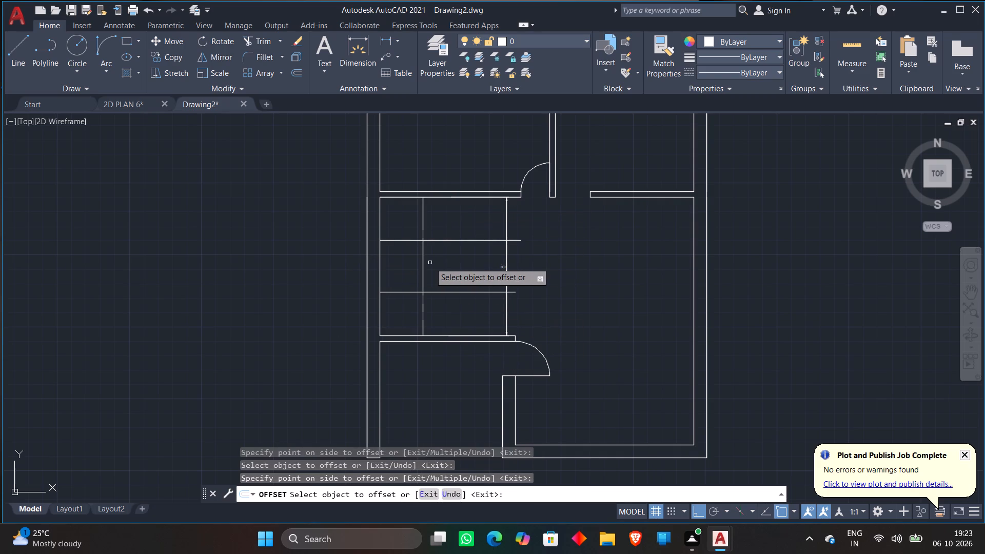
key(Escape)
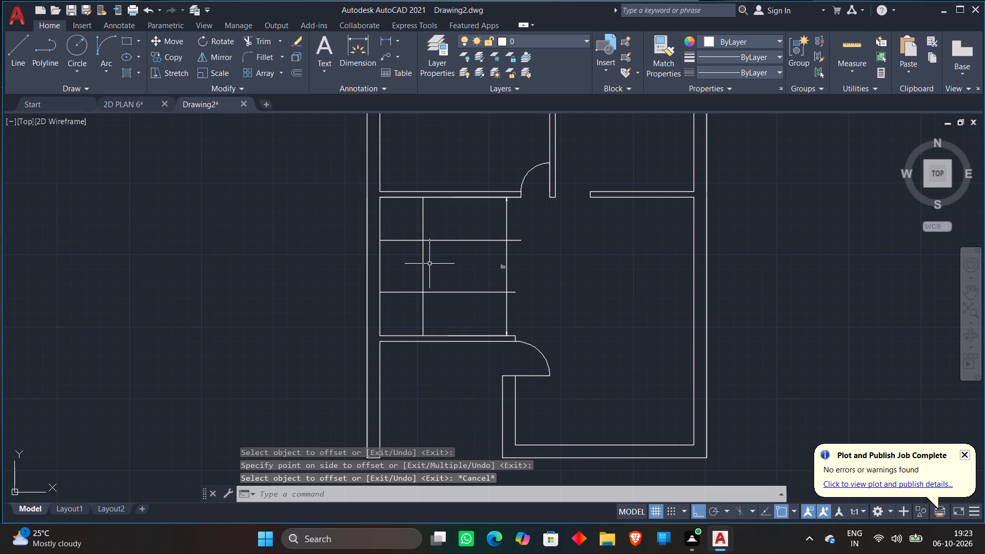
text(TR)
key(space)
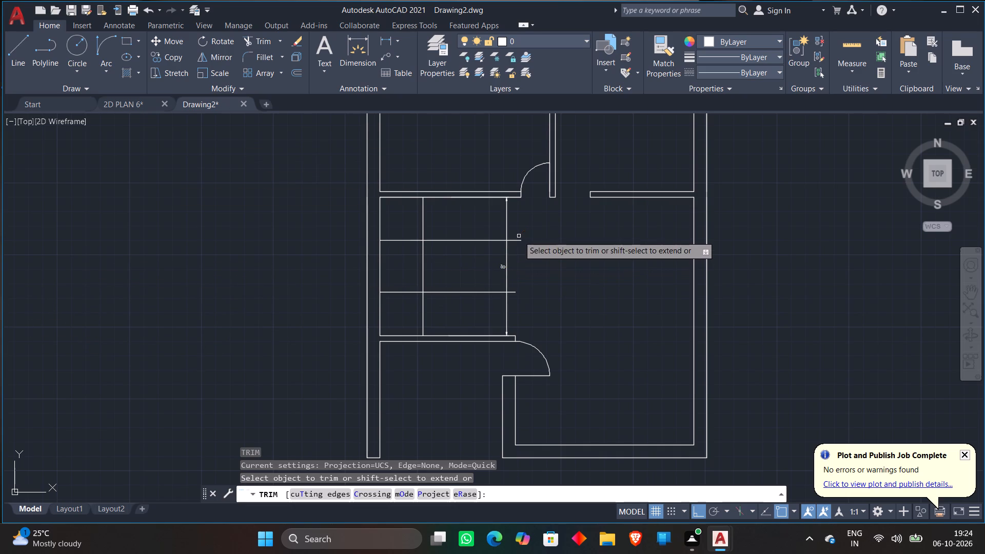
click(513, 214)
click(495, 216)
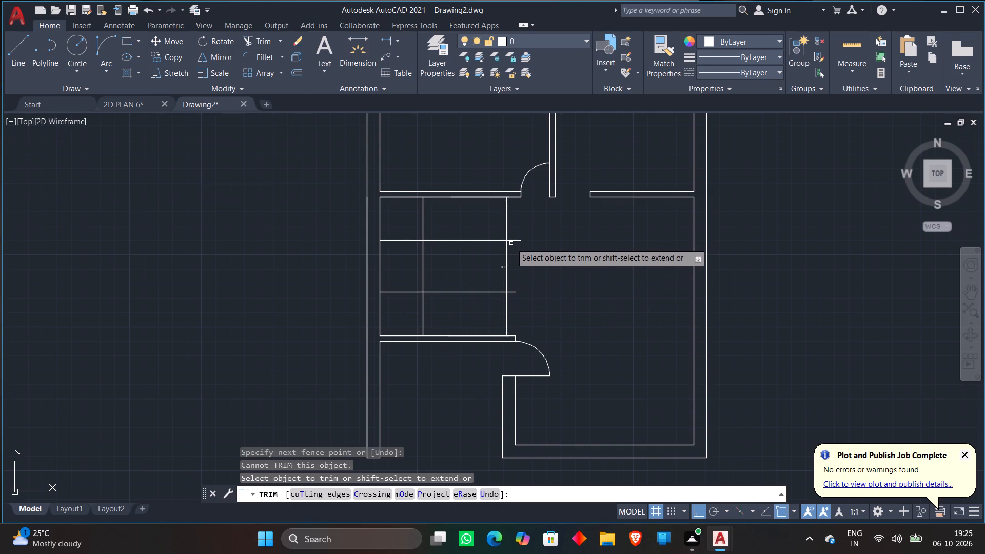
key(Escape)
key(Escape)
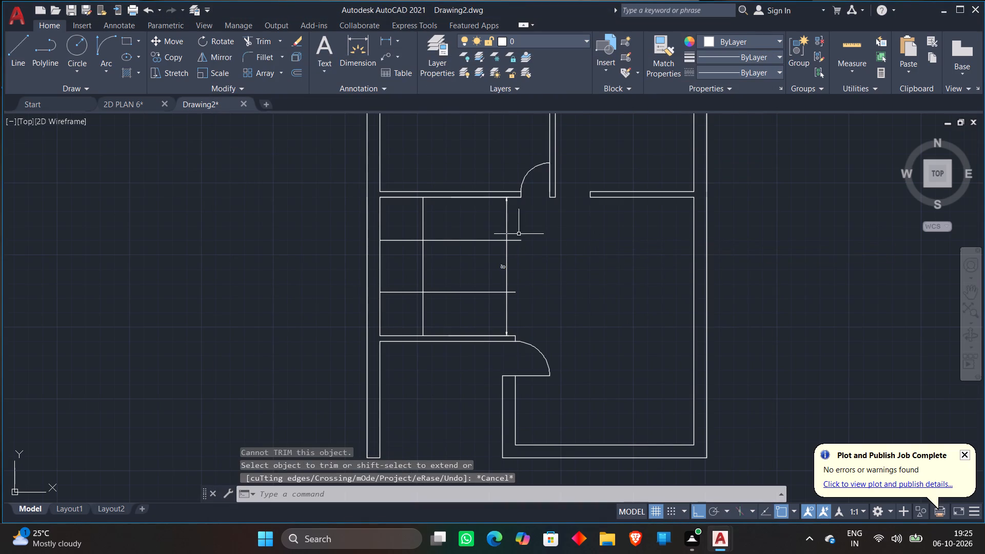
Delete the vertical dimension between the two horizontal 4" walls of the middle space on the west side.
click(506, 221)
key(Delete)
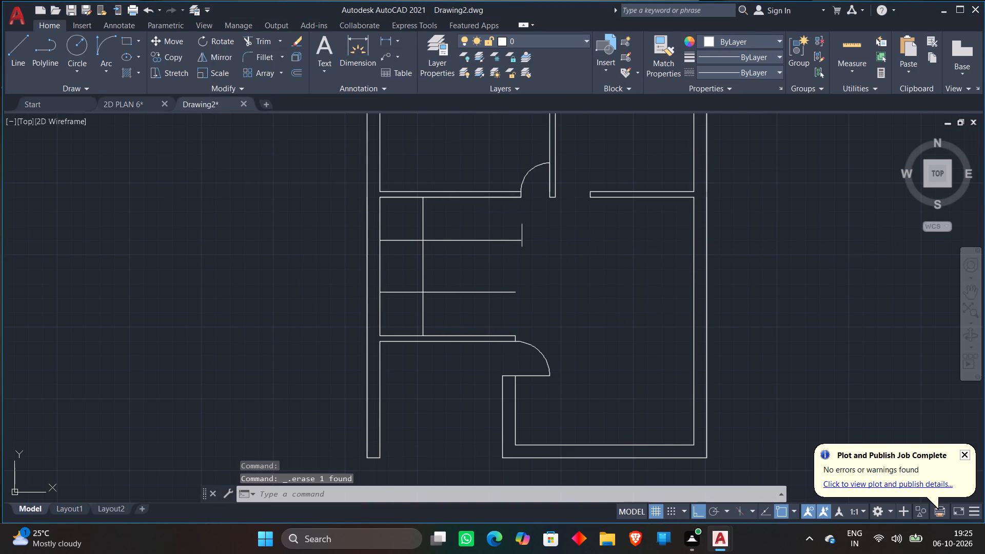
Offset the middle space's vertical layout line eastward in five successive 1' spacings to form the stair treads.
scroll(507, 322, up, 1)
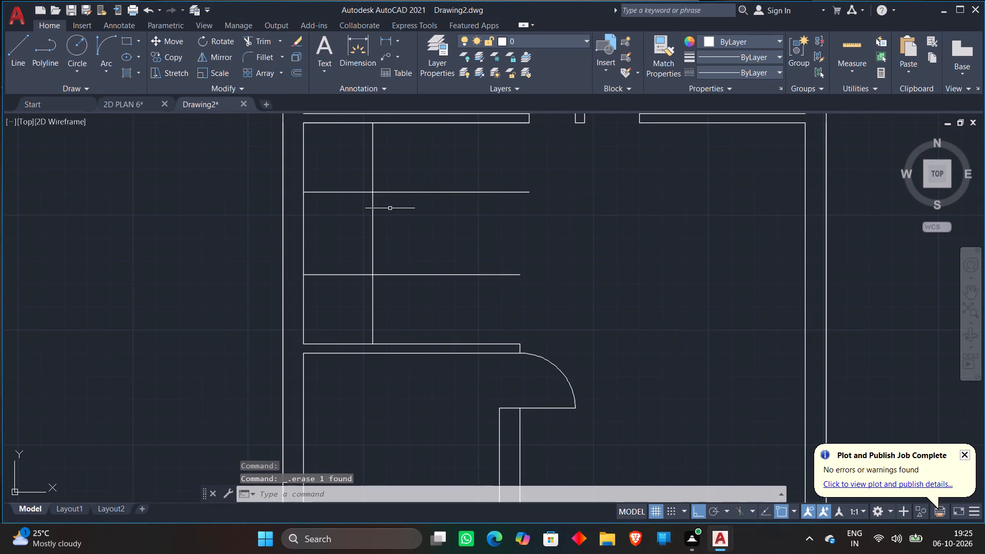
key(o)
key(Return)
key(1)
key(apostrophe)
key(Return)
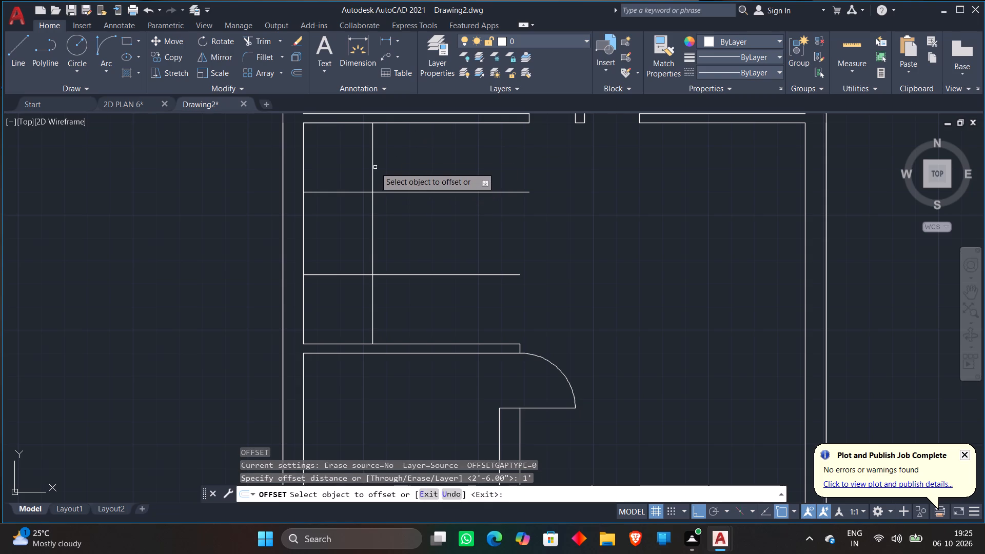
click(373, 165)
click(426, 159)
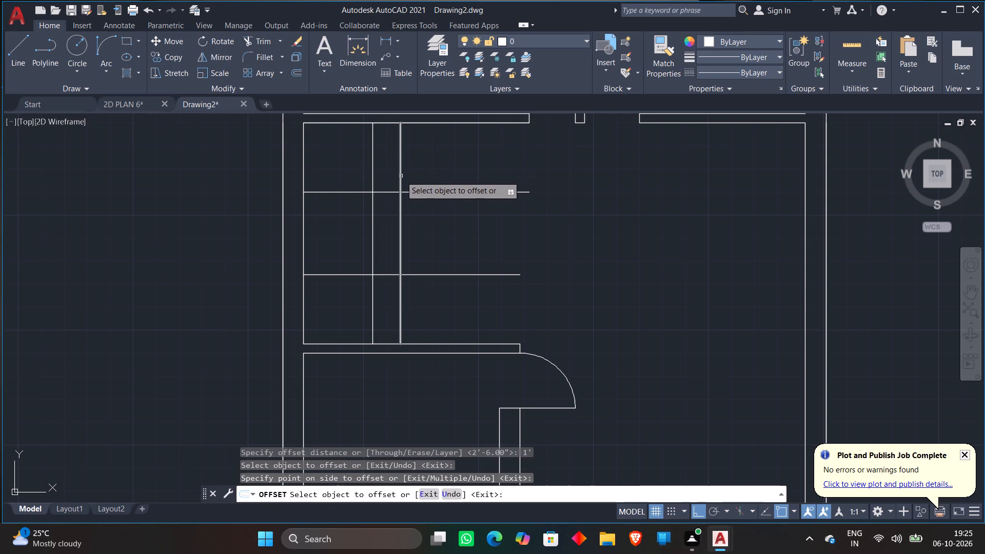
click(401, 176)
click(420, 171)
click(427, 168)
click(445, 166)
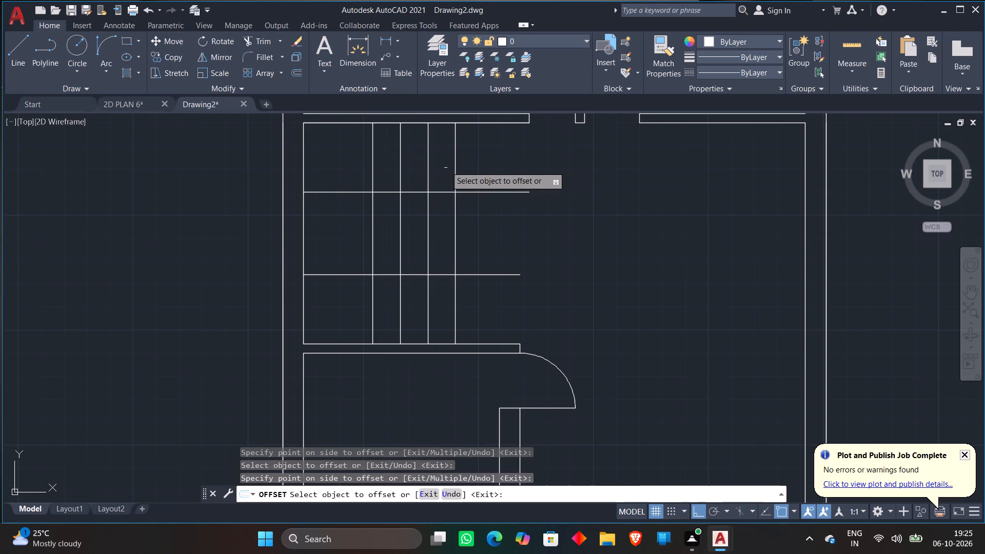
click(456, 174)
click(501, 175)
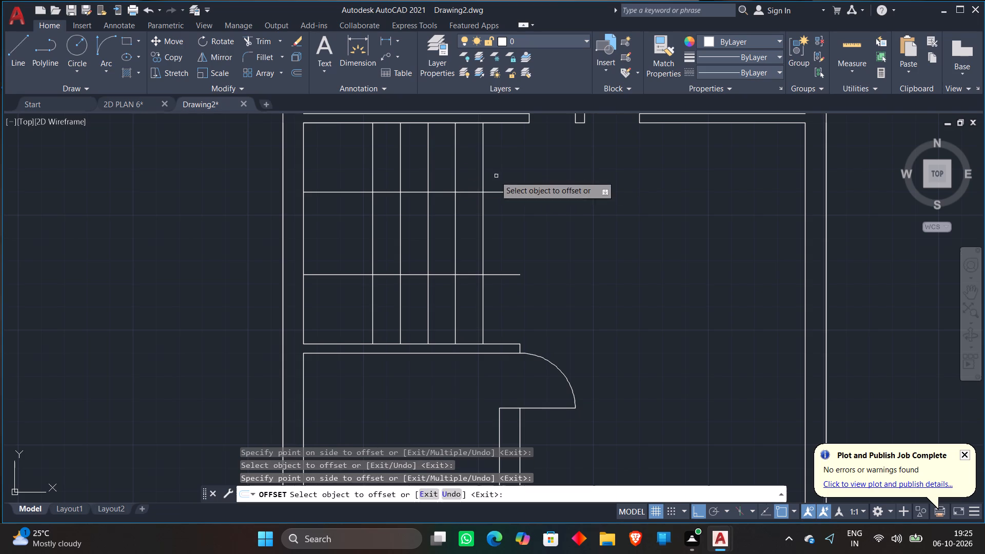
click(483, 183)
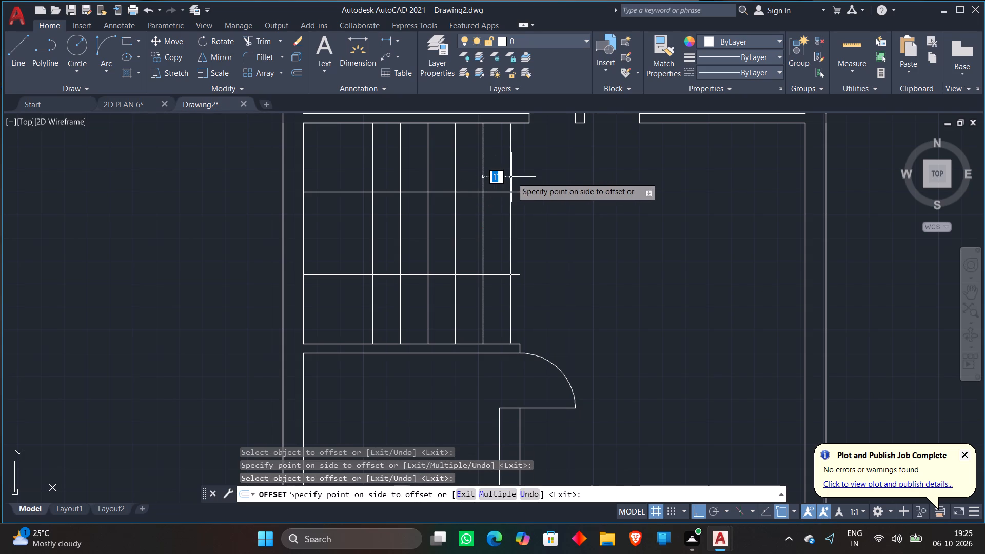
click(511, 177)
key(Escape)
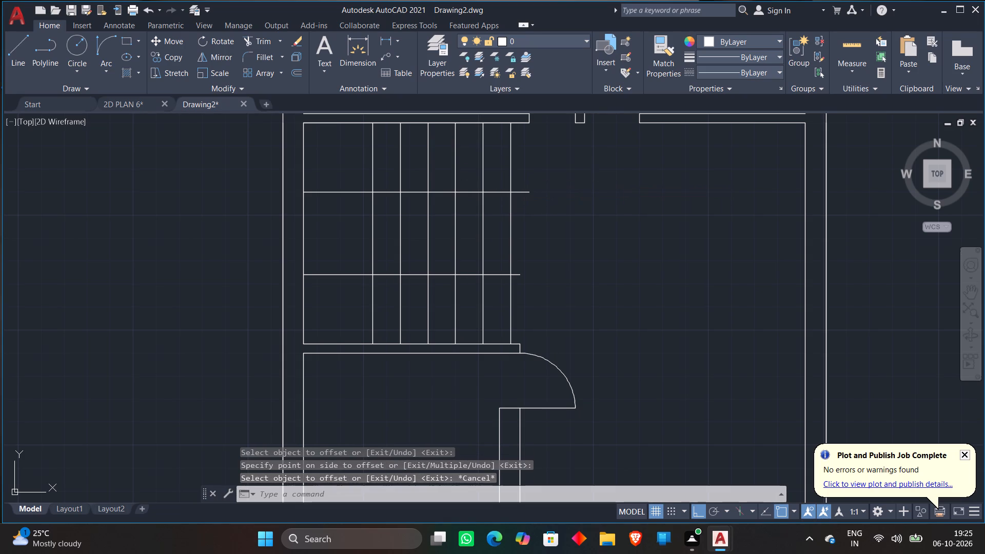
Trim both horizontal layout lines back to the easternmost tread line, and remove the five new tread lines between them.
text(TR)
key(space)
click(523, 193)
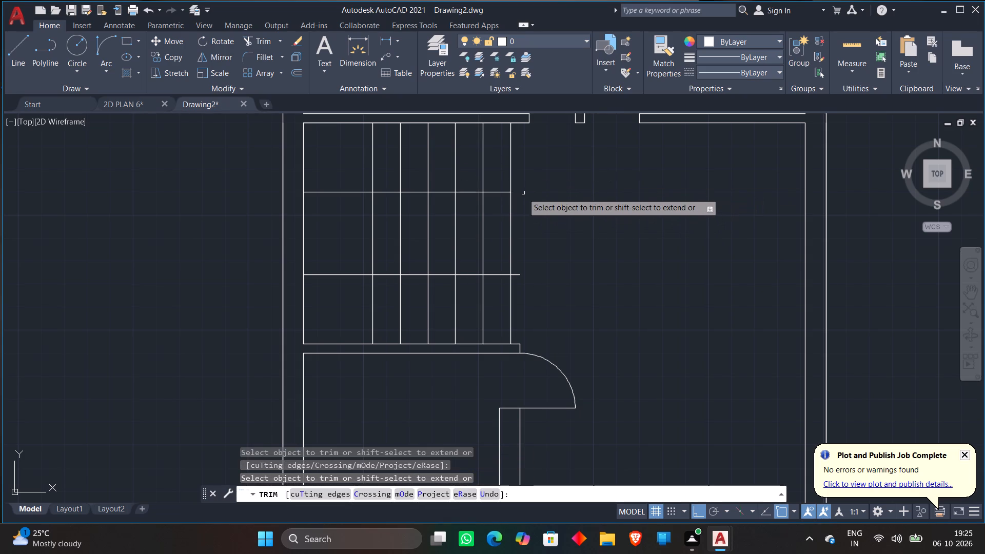
click(519, 276)
click(538, 239)
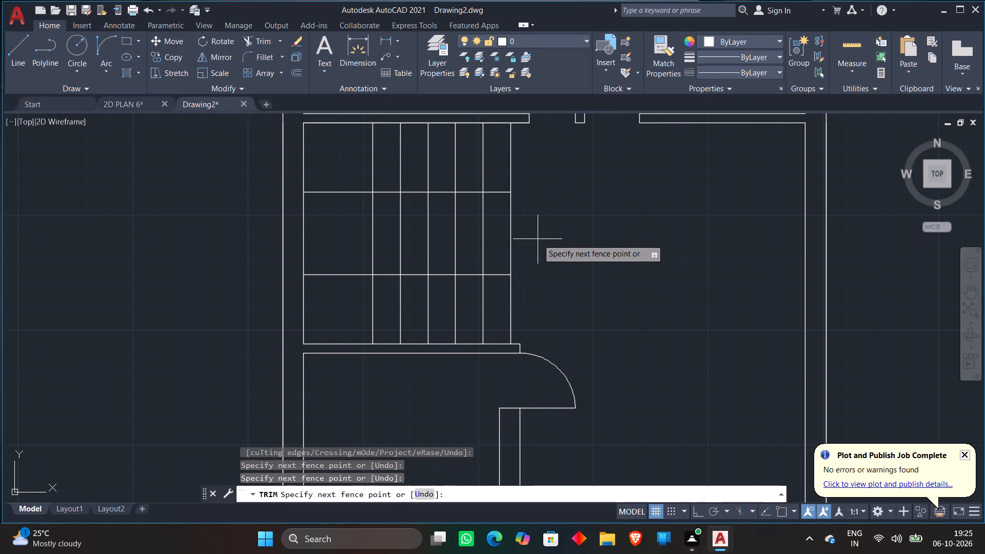
click(393, 233)
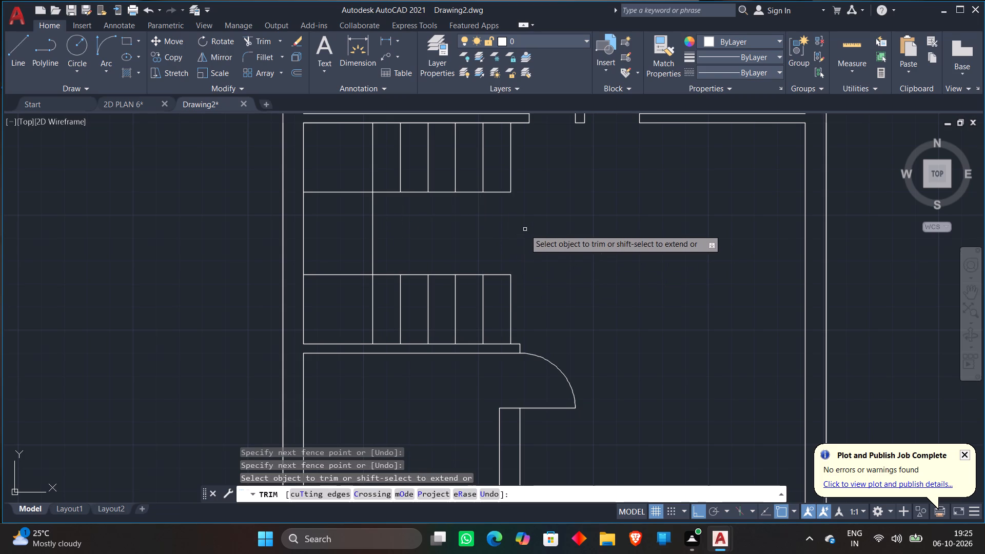
key(Escape)
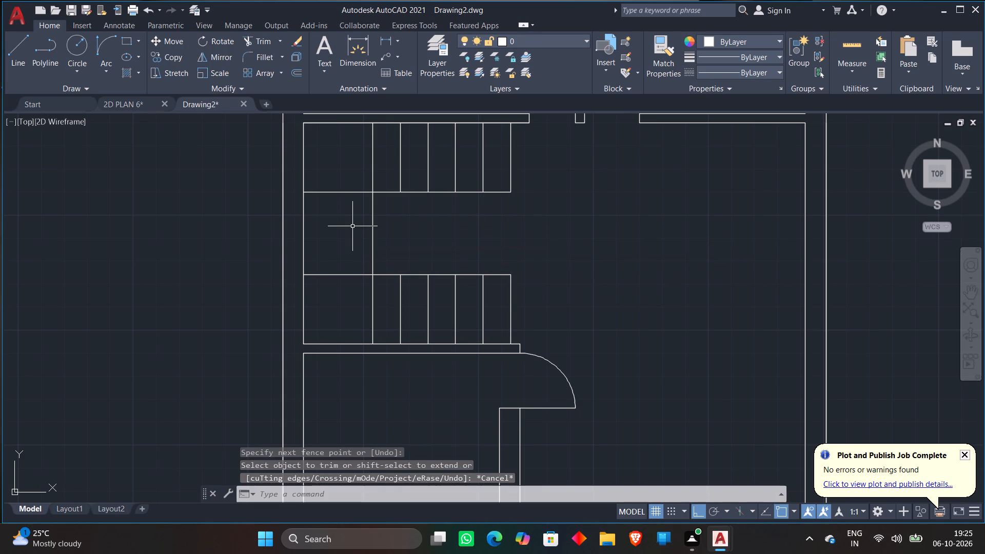
Offset the upper stair flight's lower edge line 9" toward the lower flight.
key(o)
key(Return)
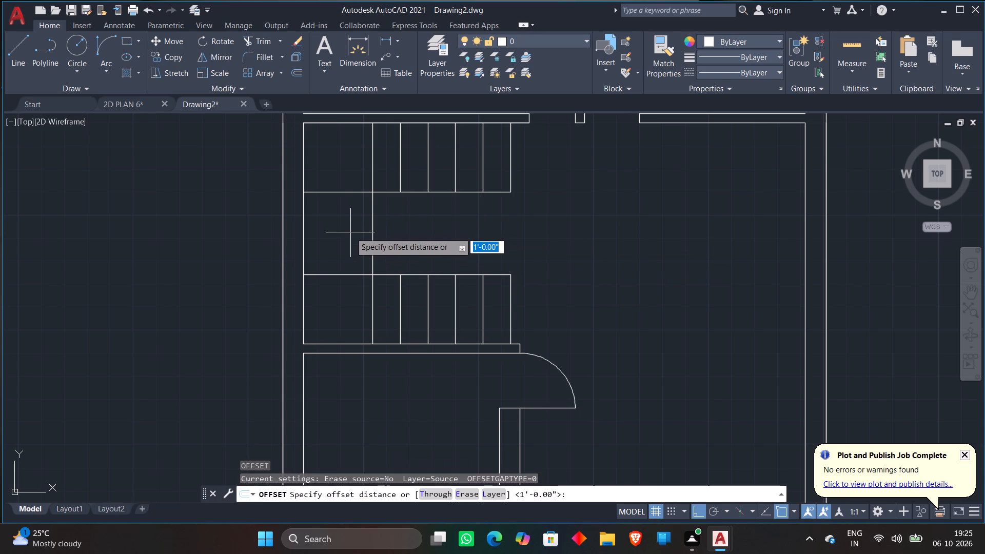
key(6)
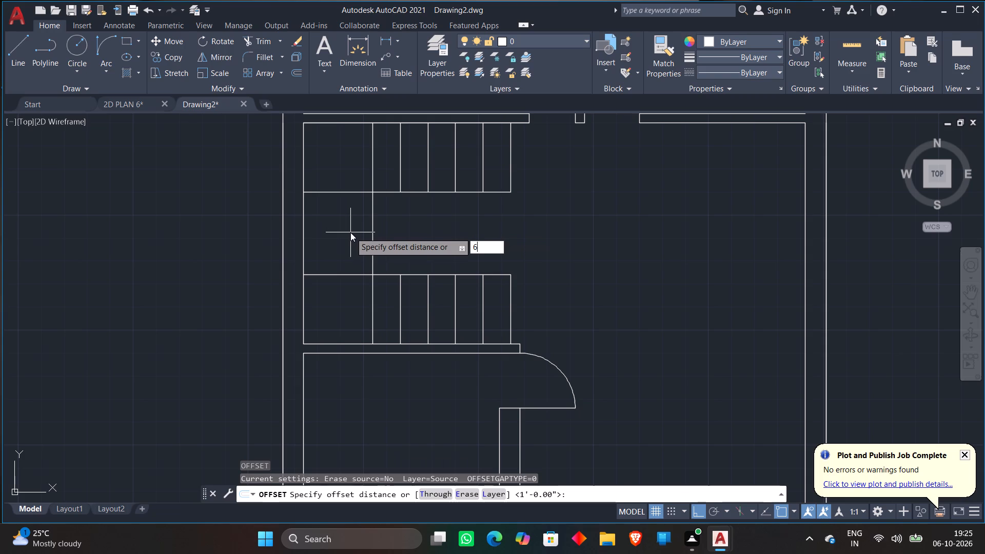
key(shift+quotedbl)
key(Return)
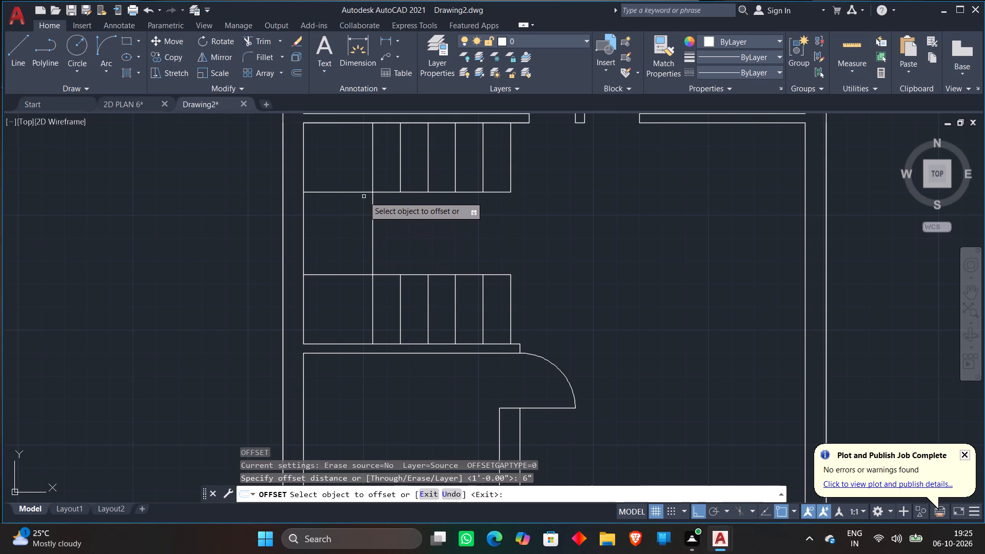
click(364, 193)
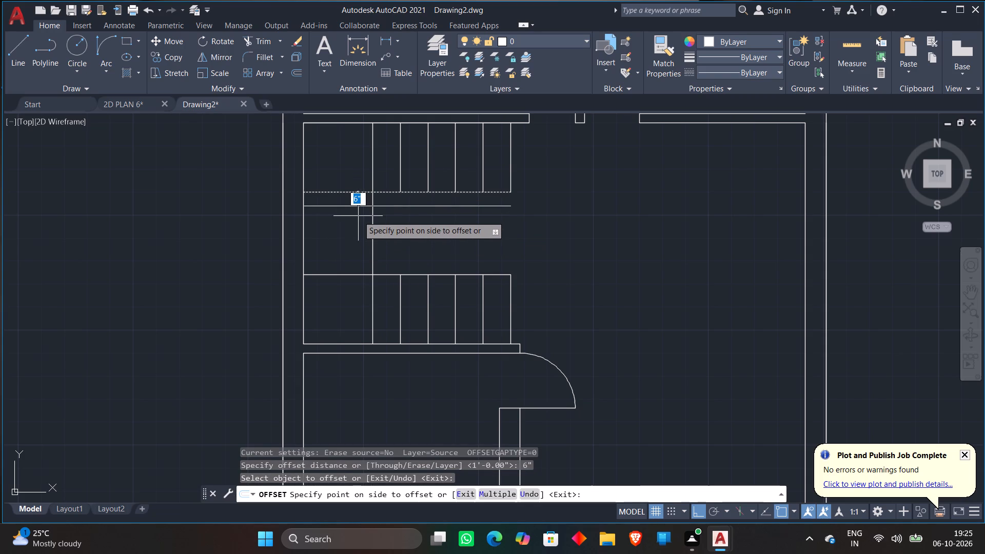
key(BackSpace)
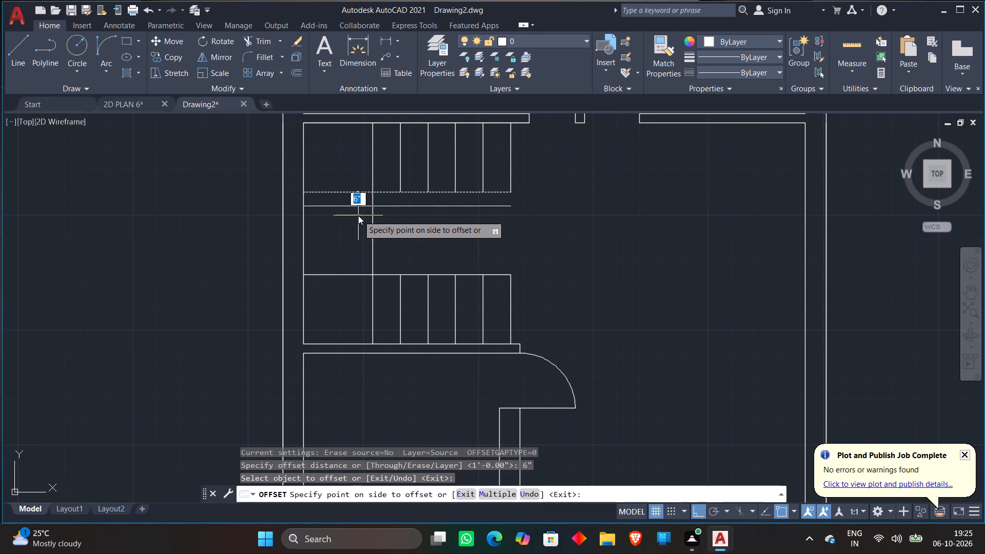
key(9)
key(shift+quotedbl)
key(Return)
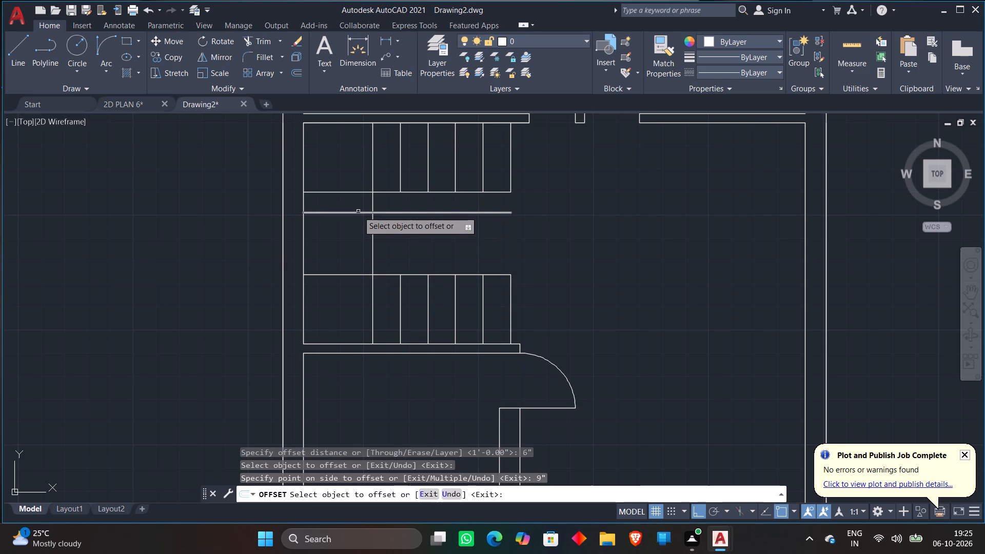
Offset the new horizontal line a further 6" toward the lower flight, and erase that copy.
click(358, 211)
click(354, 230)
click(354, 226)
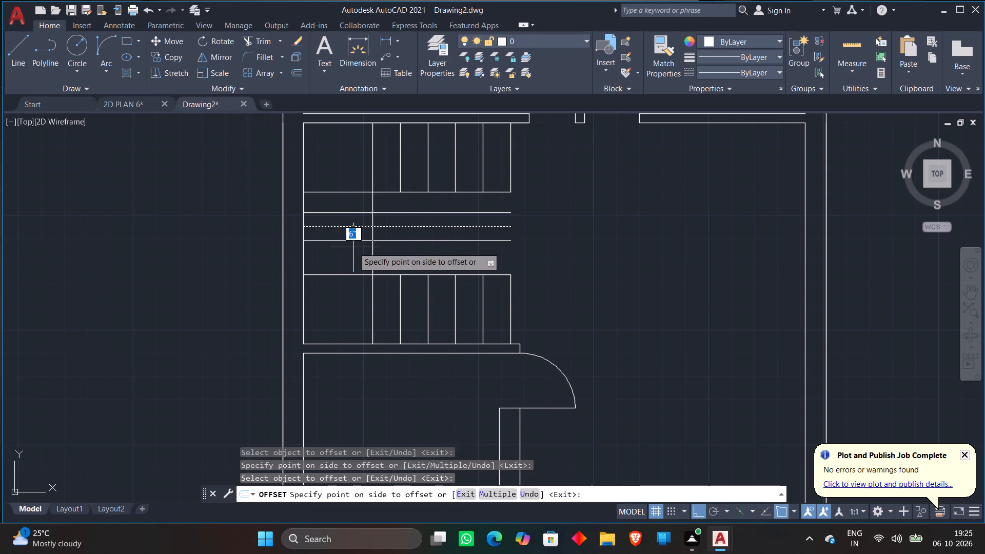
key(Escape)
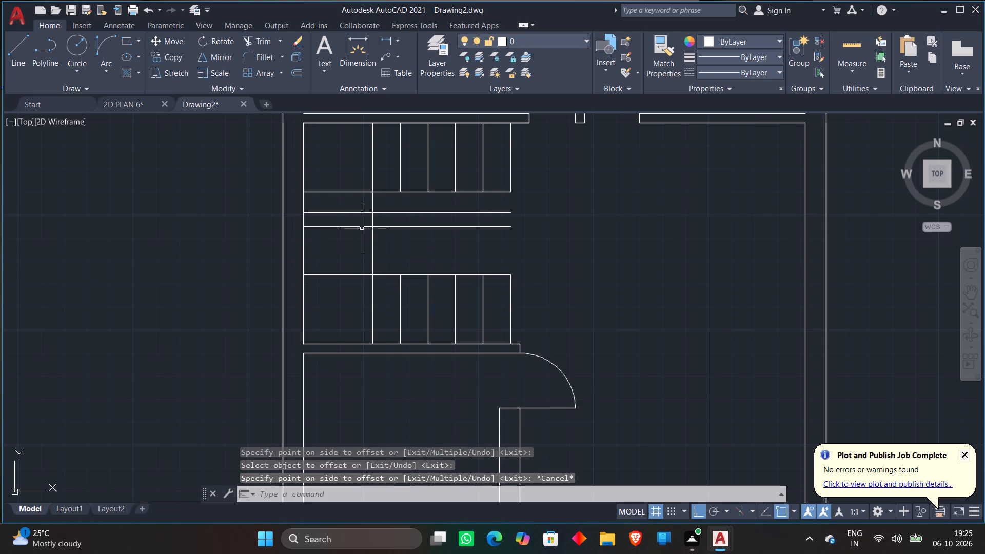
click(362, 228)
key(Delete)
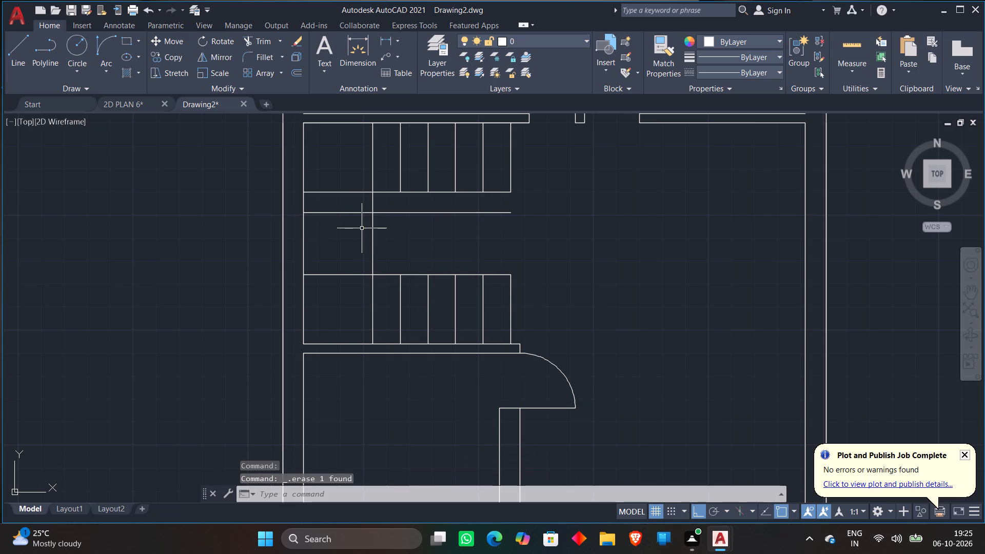
Offset the remaining new horizontal line twice in succession by 9" toward the lower flight.
key(o)
key(Return)
key(Return)
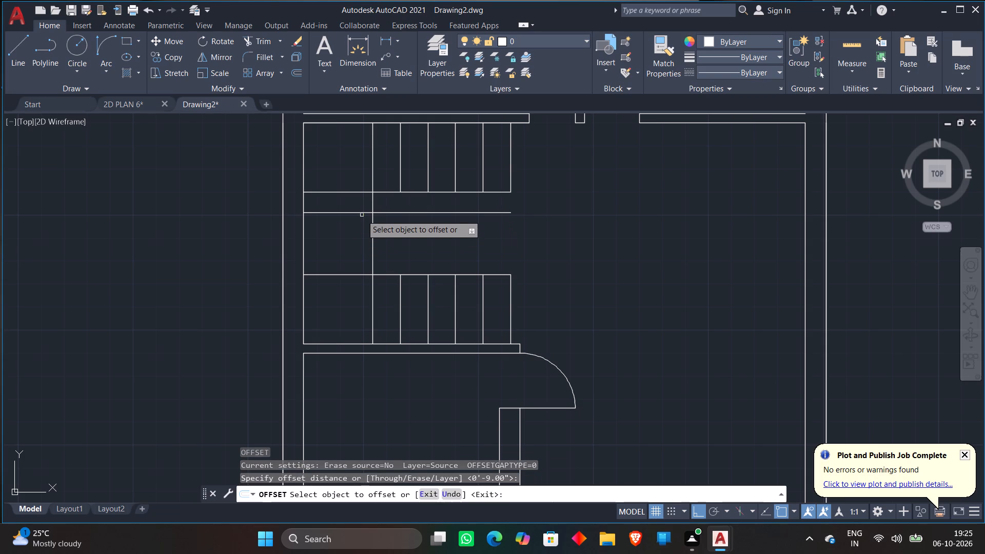
click(362, 212)
click(356, 231)
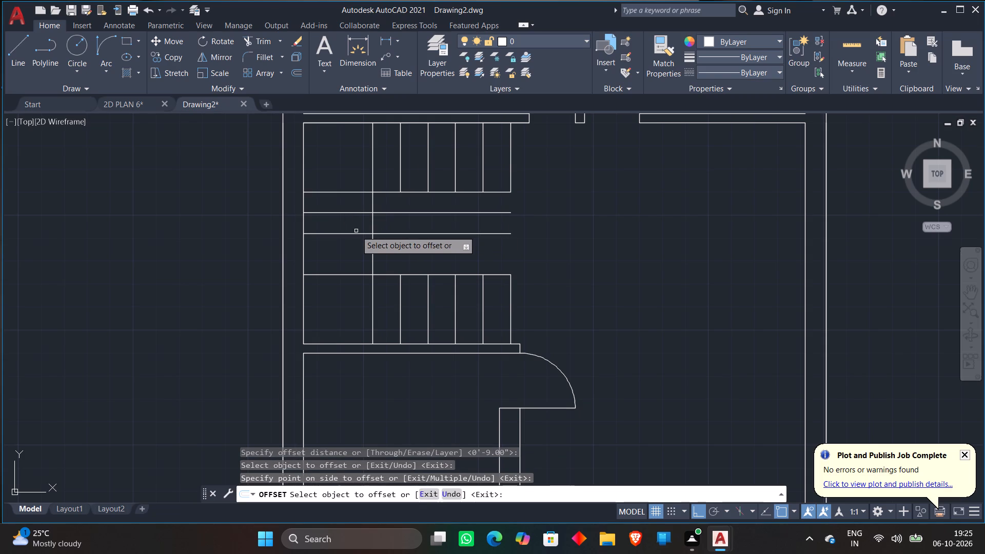
click(355, 234)
click(353, 248)
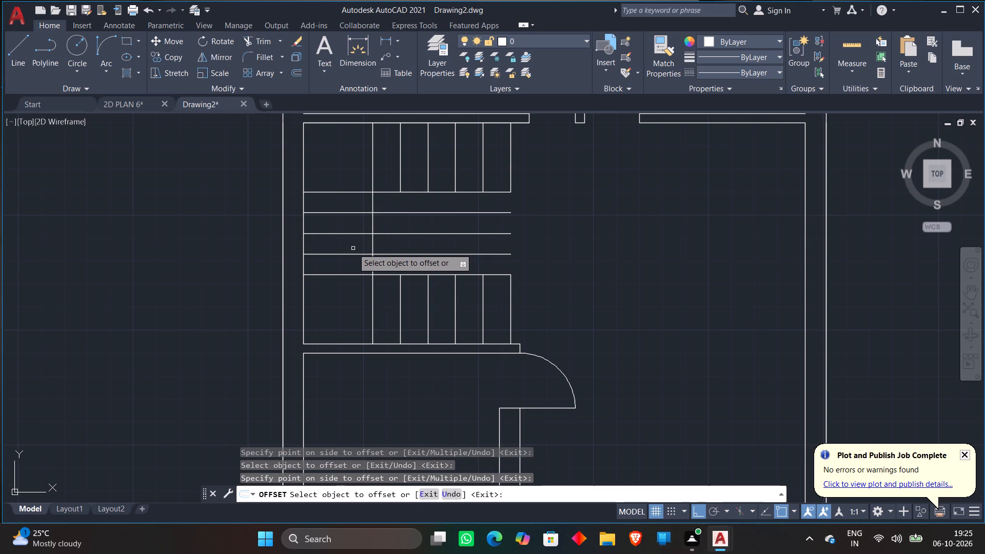
key(Escape)
Trim the three intermediate horizontal tread lines east of the first vertical line, keeping their parts beside the west wall.
text(TR)
key(space)
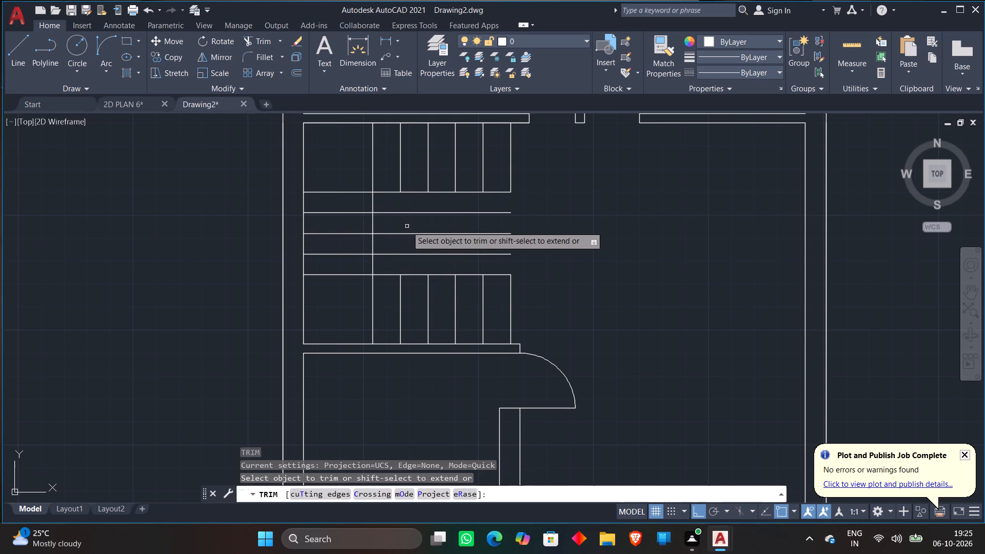
click(405, 208)
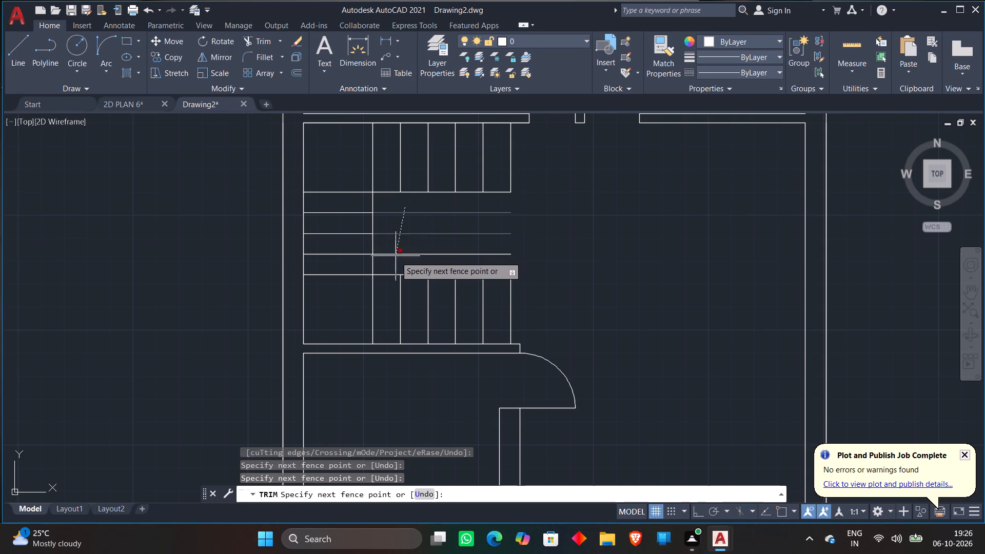
click(396, 258)
key(Escape)
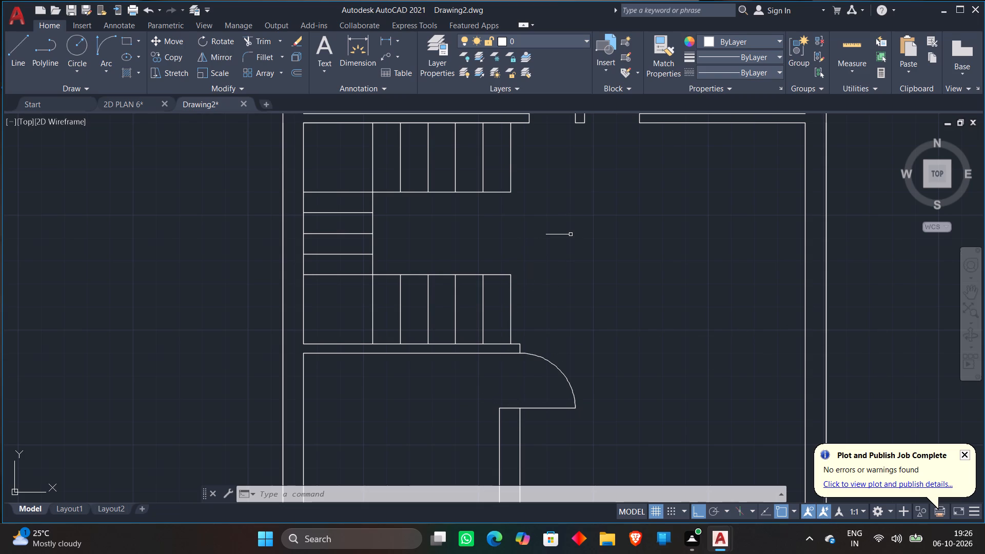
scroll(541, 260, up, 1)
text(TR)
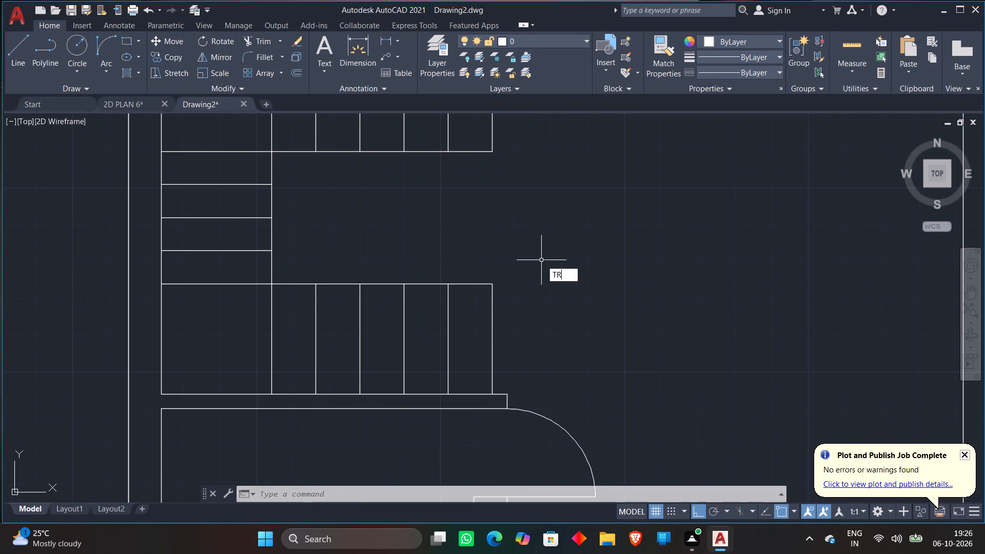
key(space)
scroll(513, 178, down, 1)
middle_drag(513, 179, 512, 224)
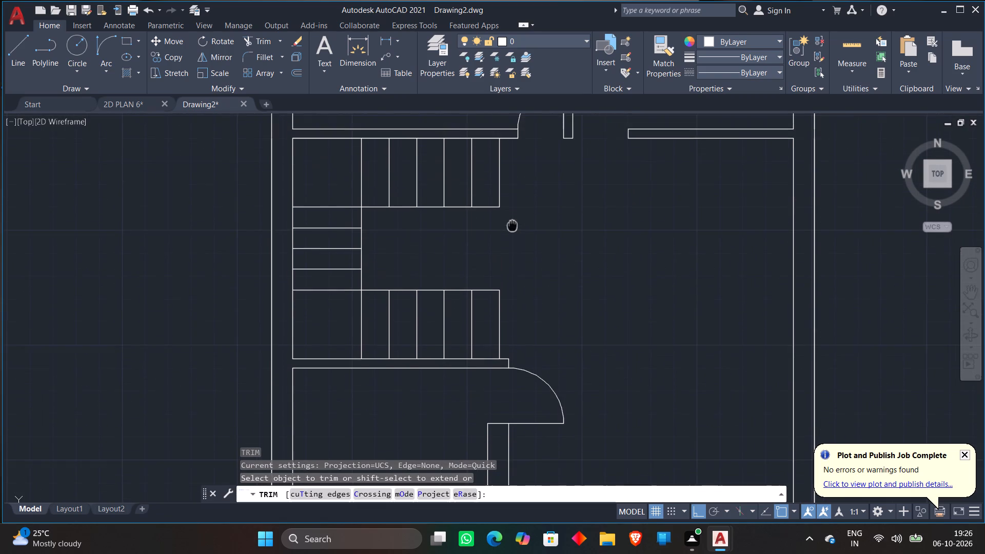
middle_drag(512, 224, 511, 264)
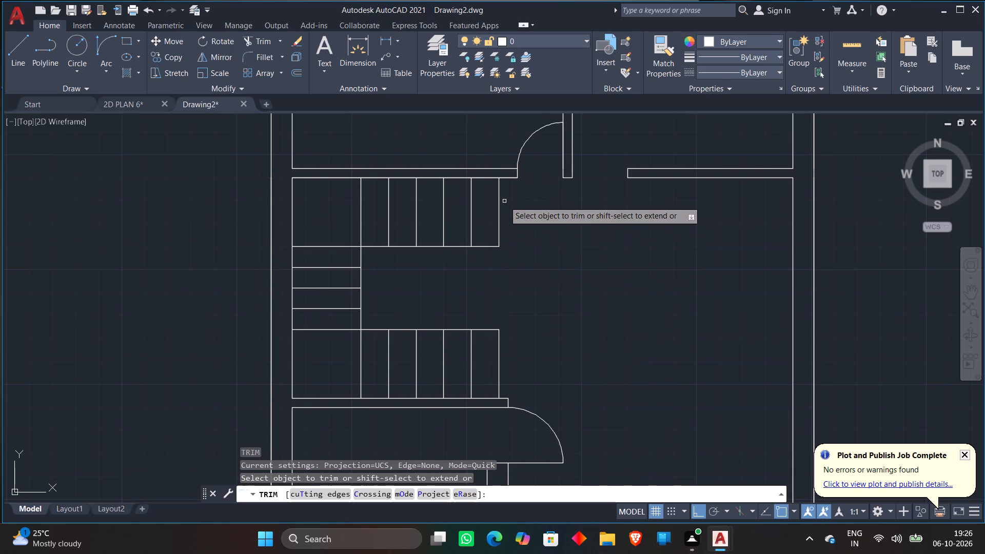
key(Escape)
Erase the five vertical tread lines east of the first one in both the upper and the lower stair flights.
click(376, 202)
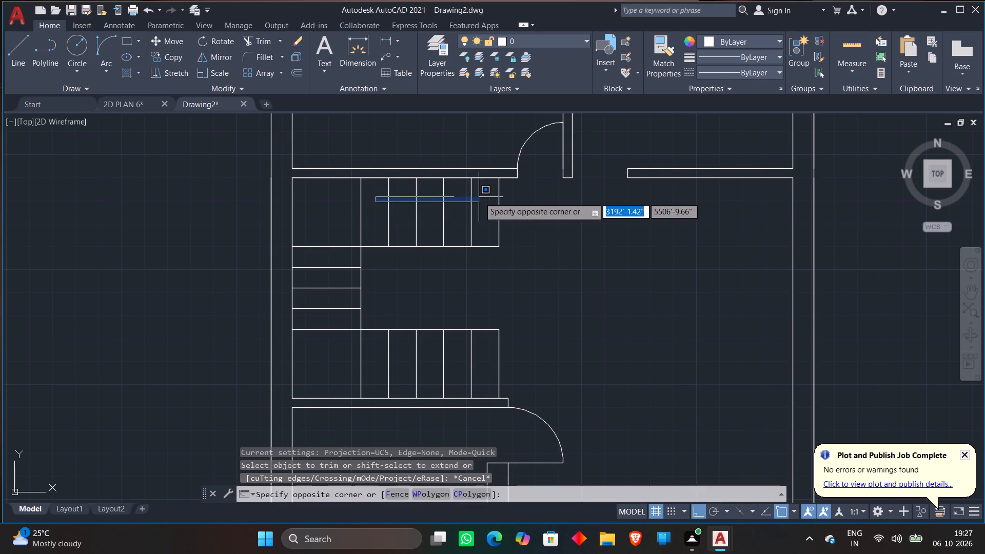
click(515, 200)
click(506, 200)
click(396, 210)
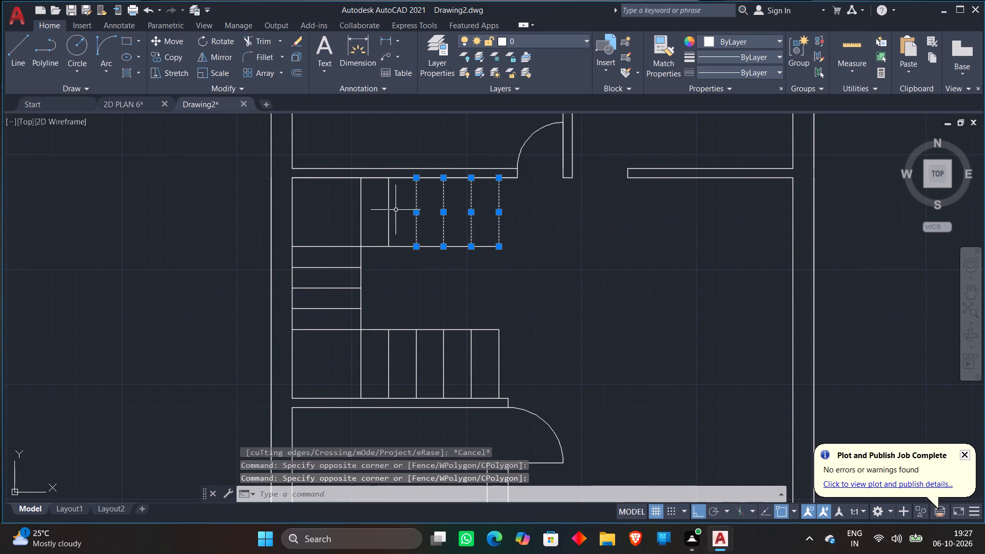
click(389, 211)
key(Delete)
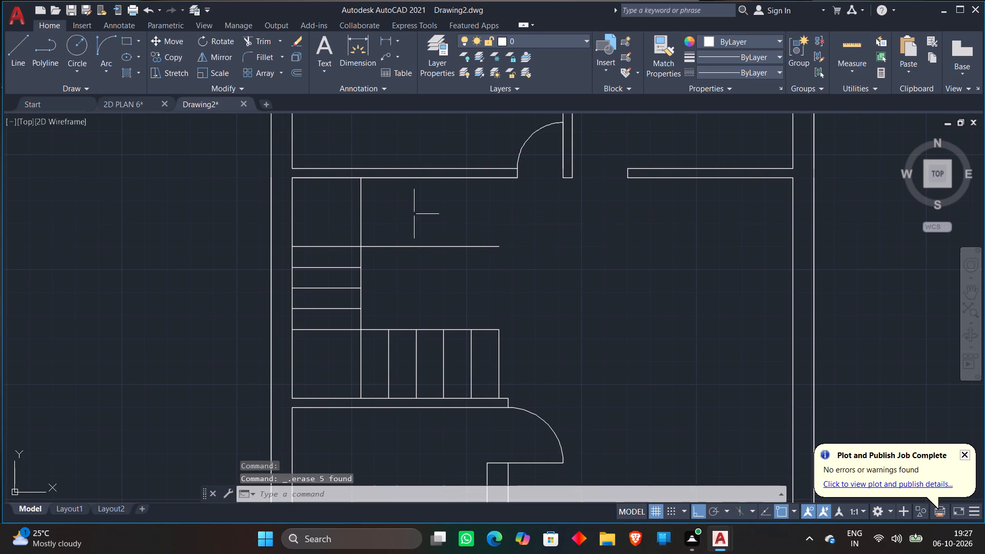
click(535, 366)
click(379, 364)
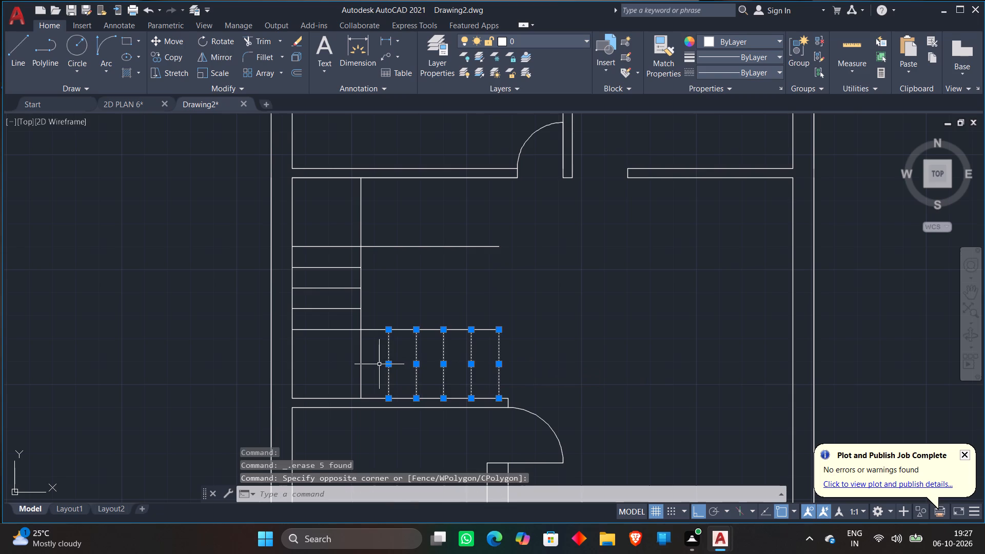
key(Delete)
Offset the remaining full-height vertical stair line eastward three times in succession by 9".
key(o)
key(Return)
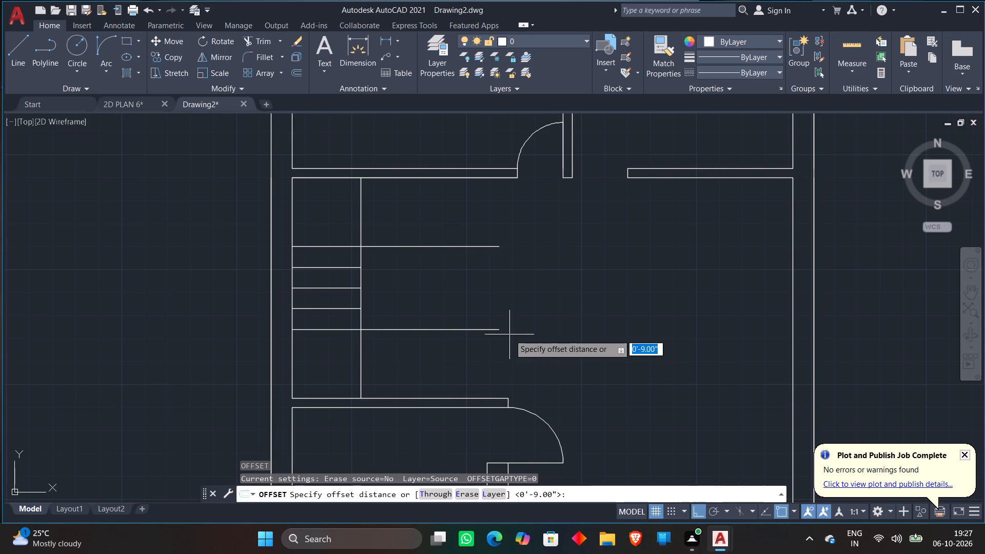
key(9)
key(shift+quotedbl)
key(Return)
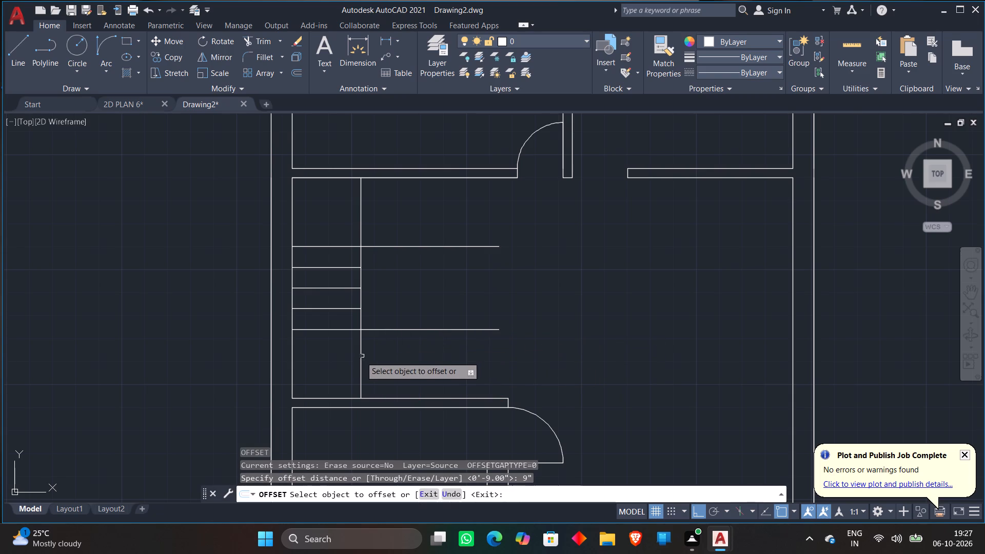
click(360, 353)
click(387, 348)
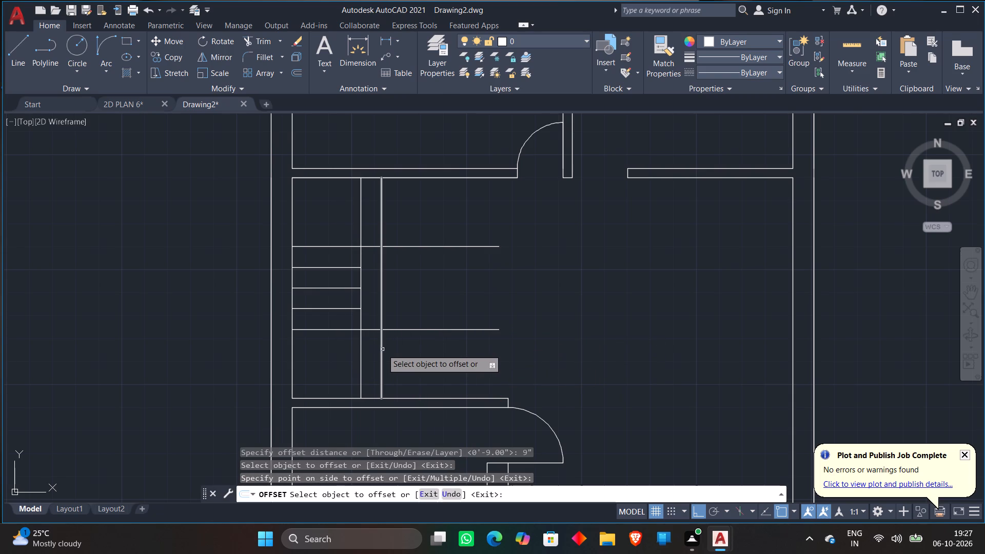
click(379, 352)
click(380, 359)
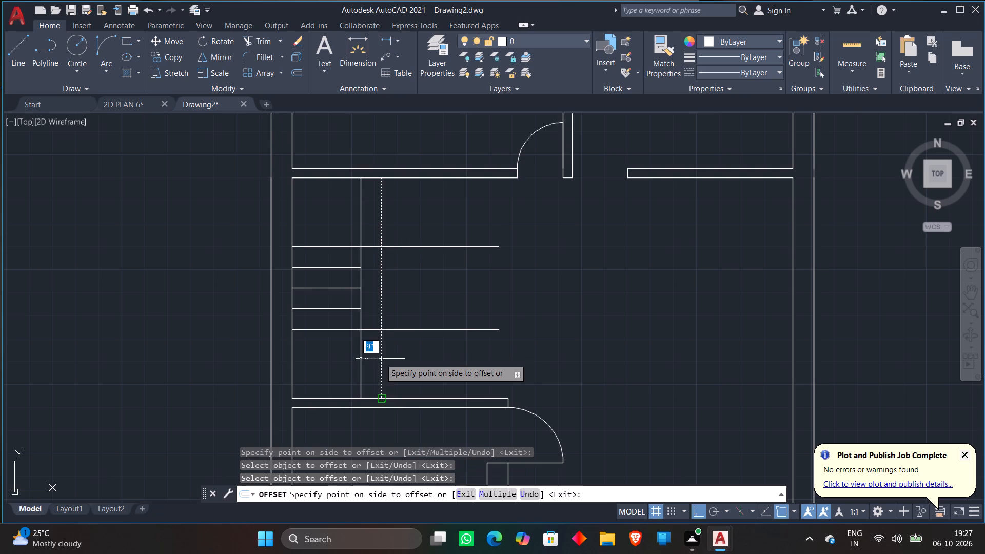
click(399, 357)
click(403, 359)
click(415, 357)
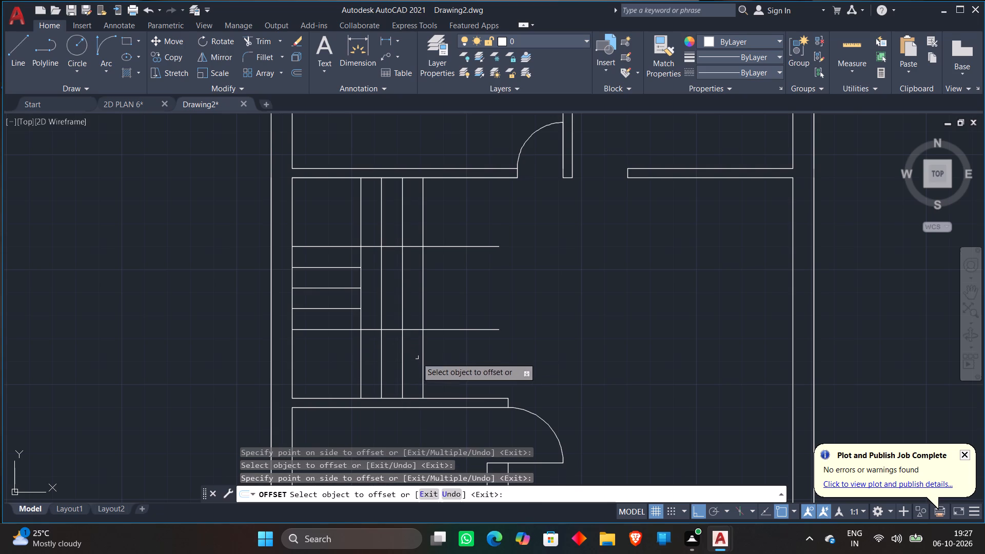
Offset the easternmost new vertical stair line eastward three more times in succession at the same 9" spacing.
click(423, 366)
click(447, 367)
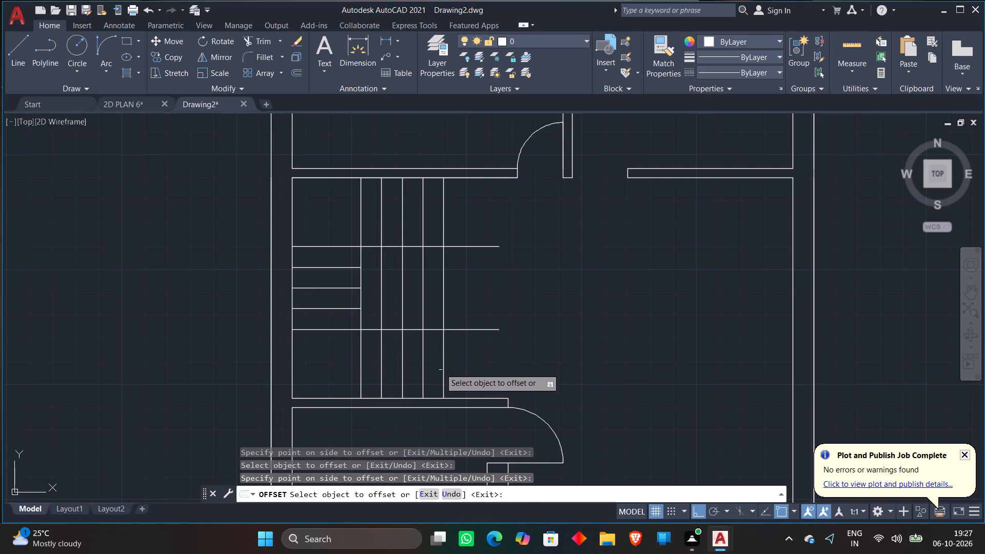
click(441, 369)
click(442, 369)
click(447, 369)
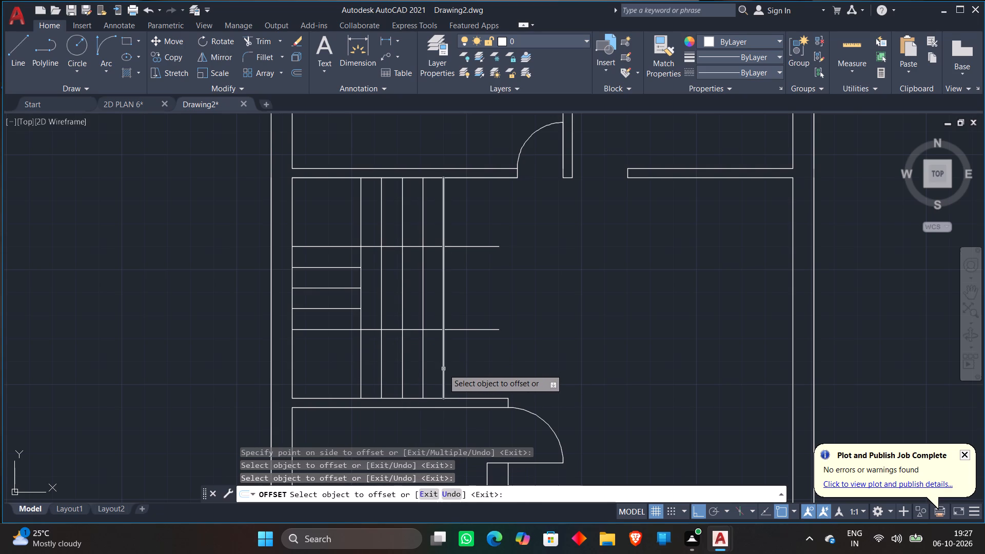
click(443, 369)
click(482, 364)
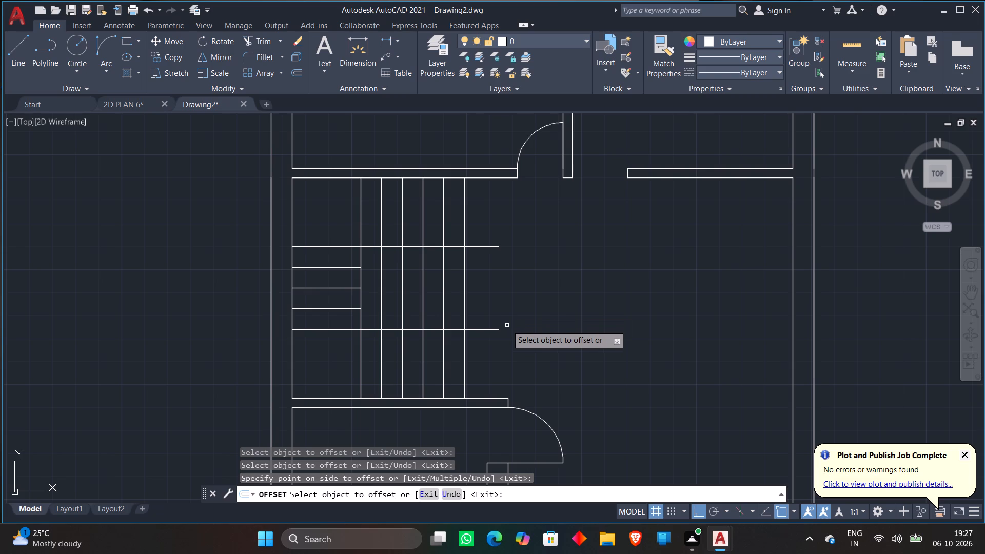
click(466, 305)
click(485, 308)
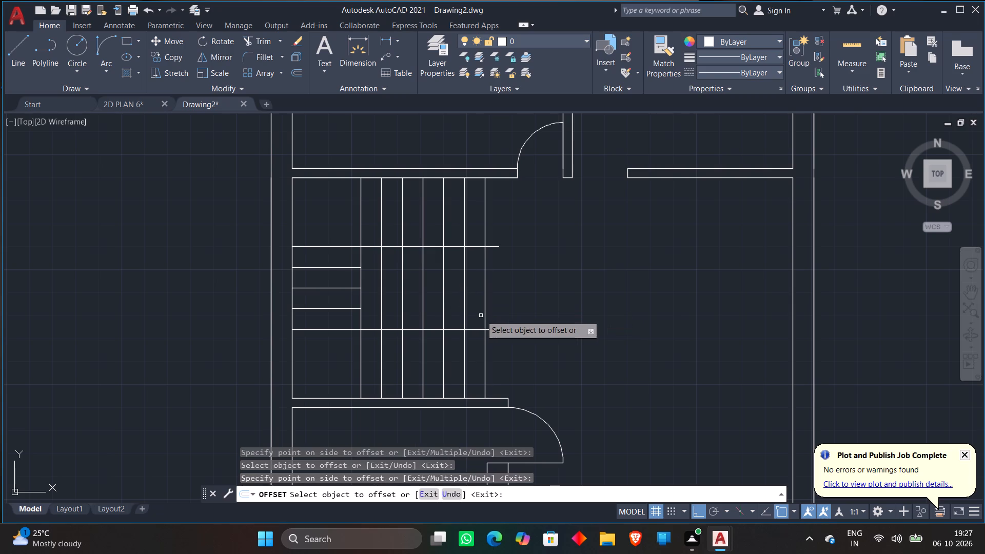
key(Escape)
Trim the ends of both flights' horizontal edge lines that overhang past the easternmost vertical tread line.
key(t)
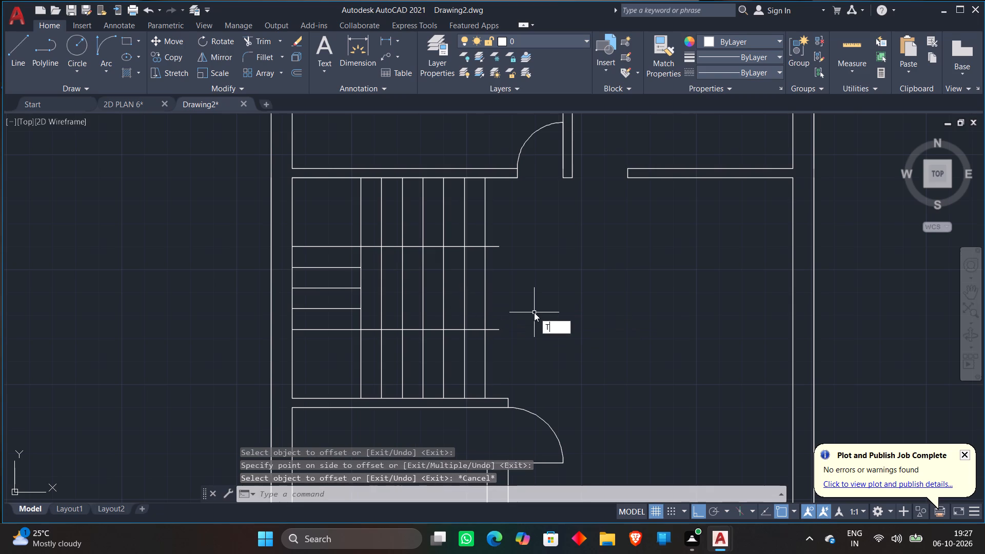
key(r)
key(Return)
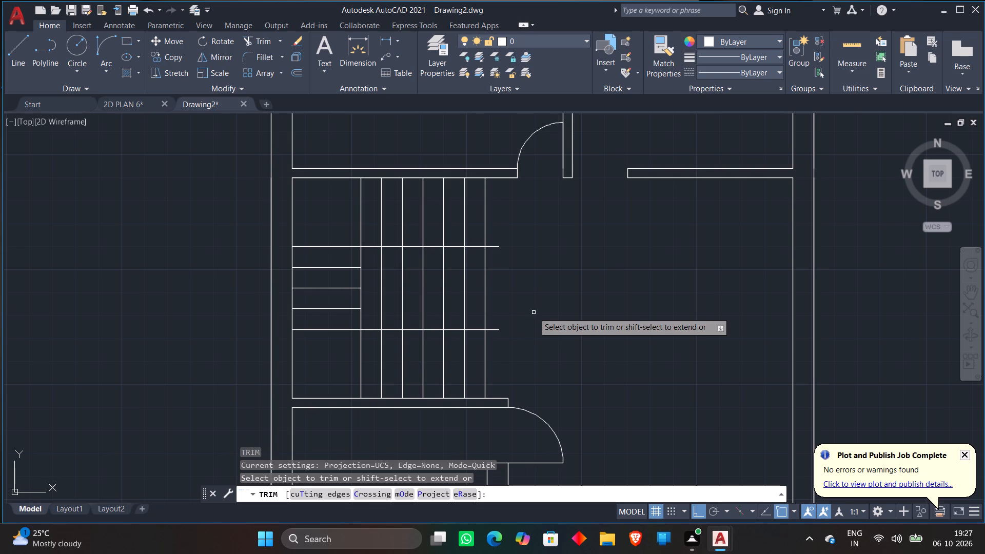
click(494, 241)
click(489, 263)
click(497, 319)
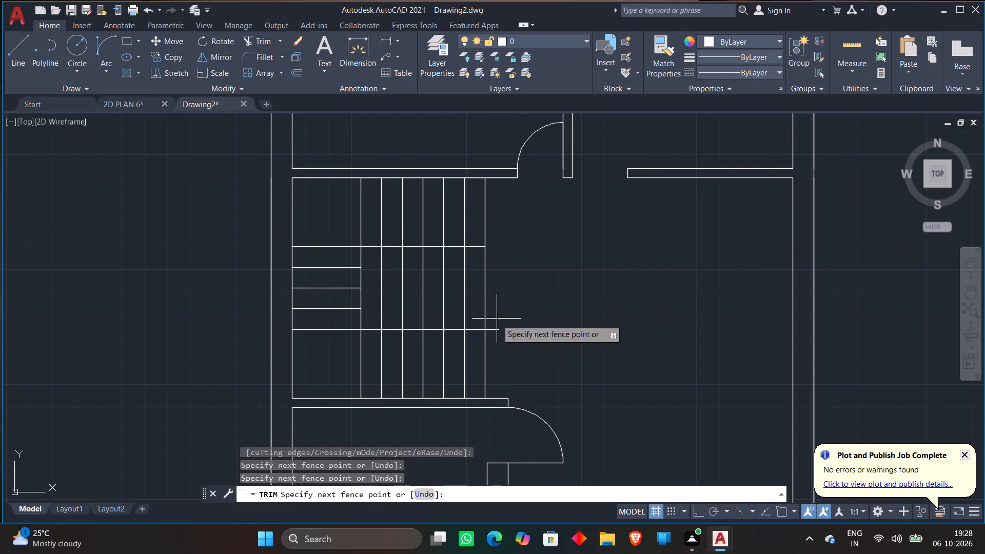
click(492, 347)
Trim the new vertical lines out of the gap between the flights, and shorten the upper flight by its easternmost tread.
click(493, 229)
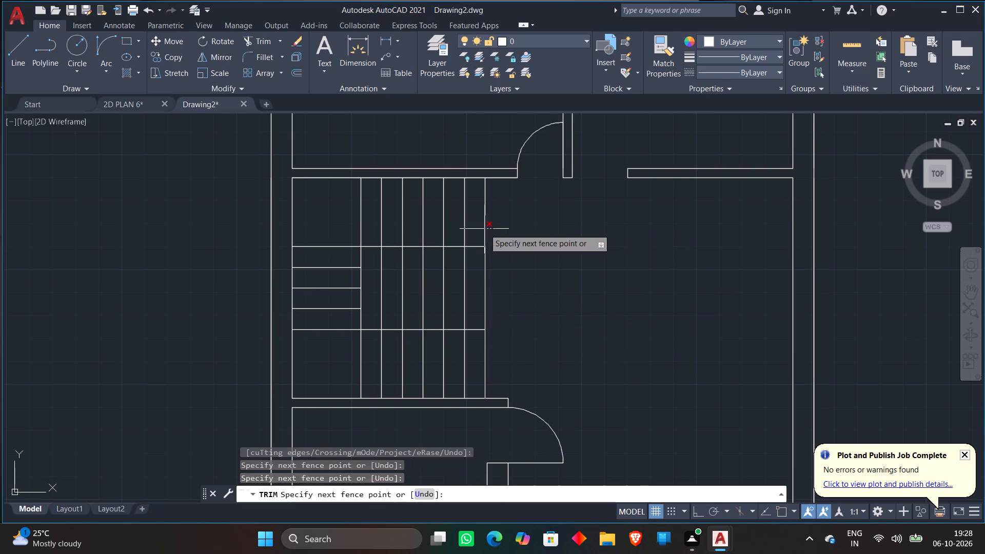
click(480, 229)
click(499, 284)
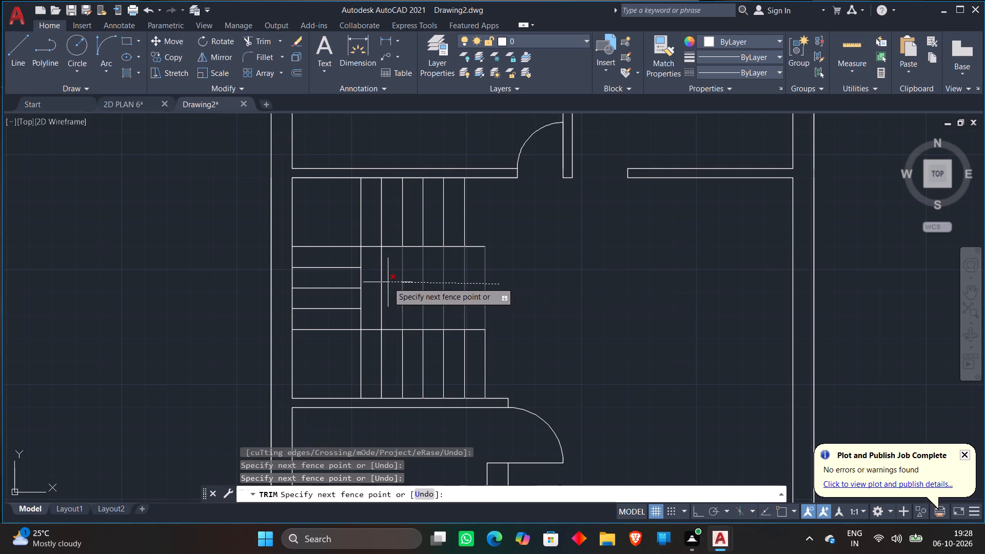
click(376, 286)
click(486, 230)
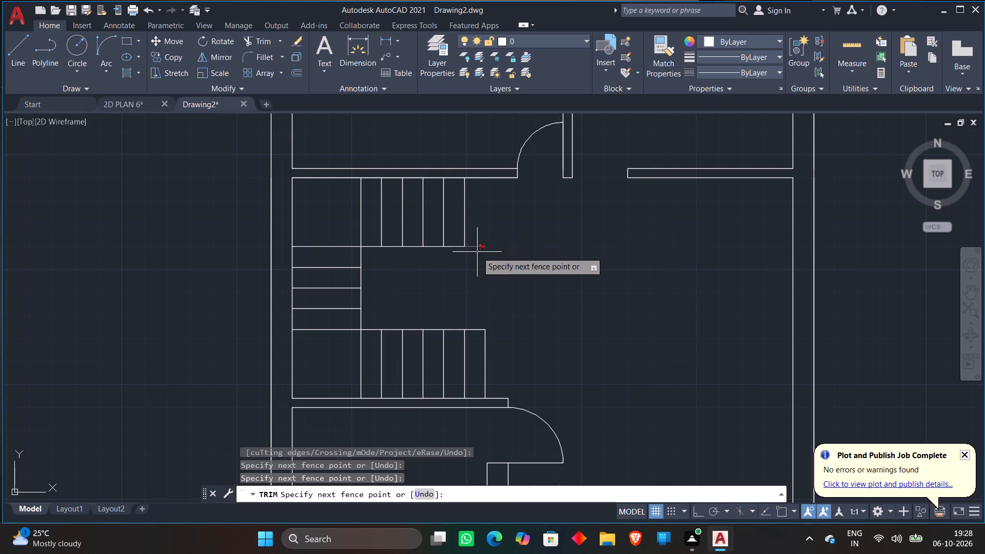
click(477, 252)
key(Escape)
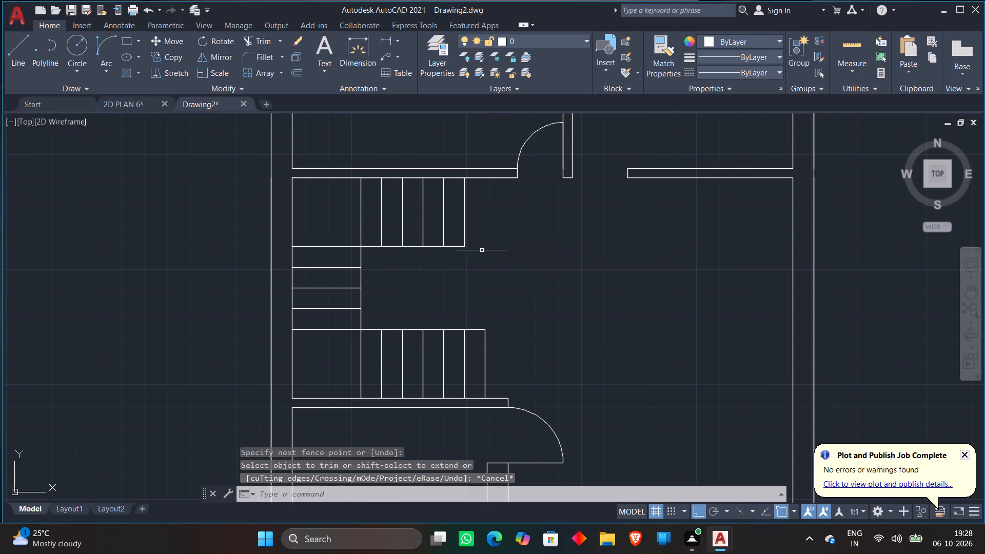
Draw a 2'6" vertical line southward from the midpoint of the south face of the northeast room's south wall.
scroll(482, 250, down, 3)
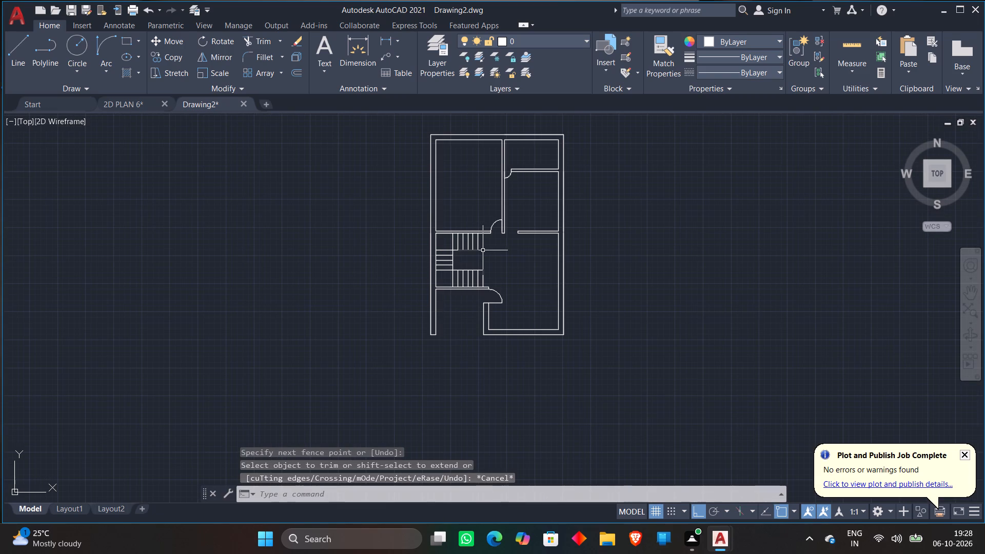
scroll(483, 255, down, 2)
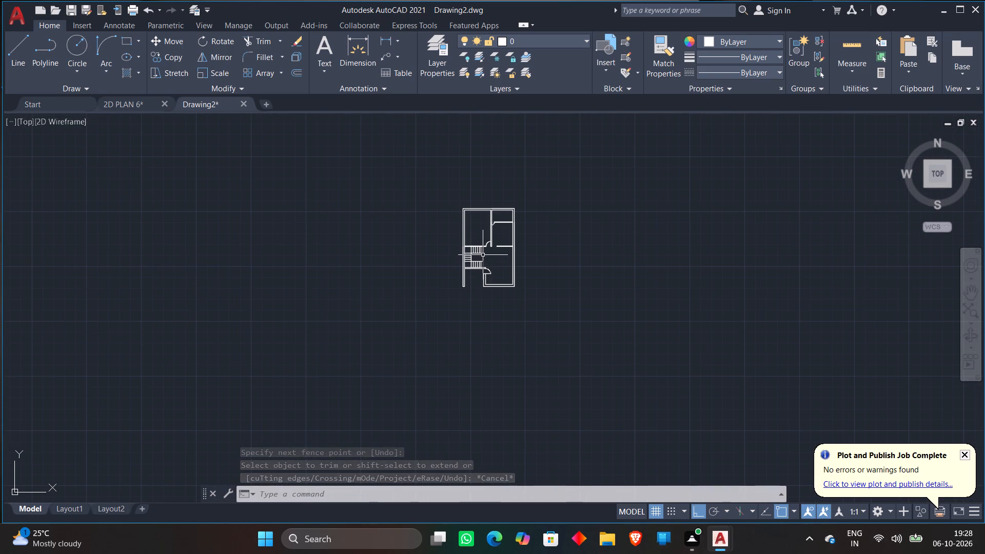
scroll(483, 255, down, 1)
scroll(523, 249, up, 1)
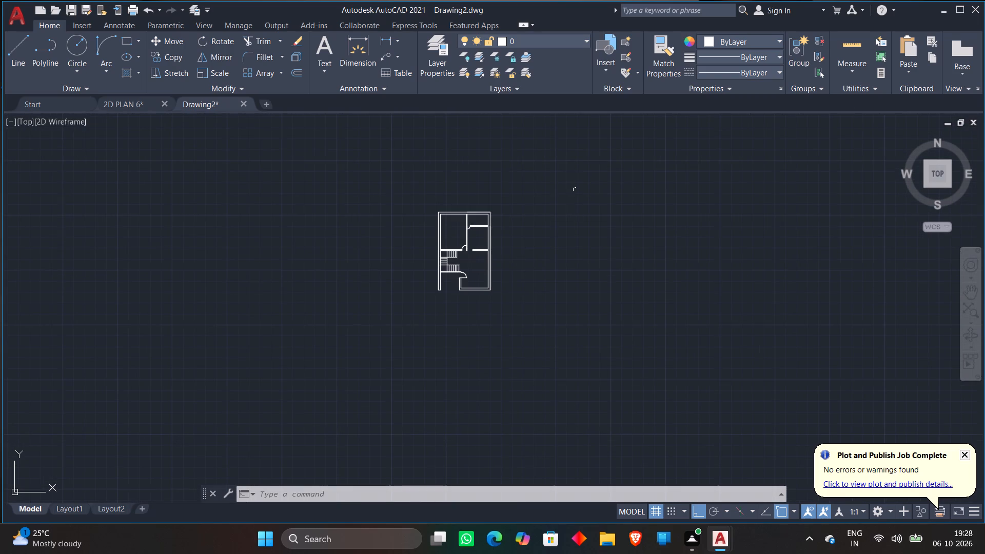
scroll(496, 226, up, 3)
key(l)
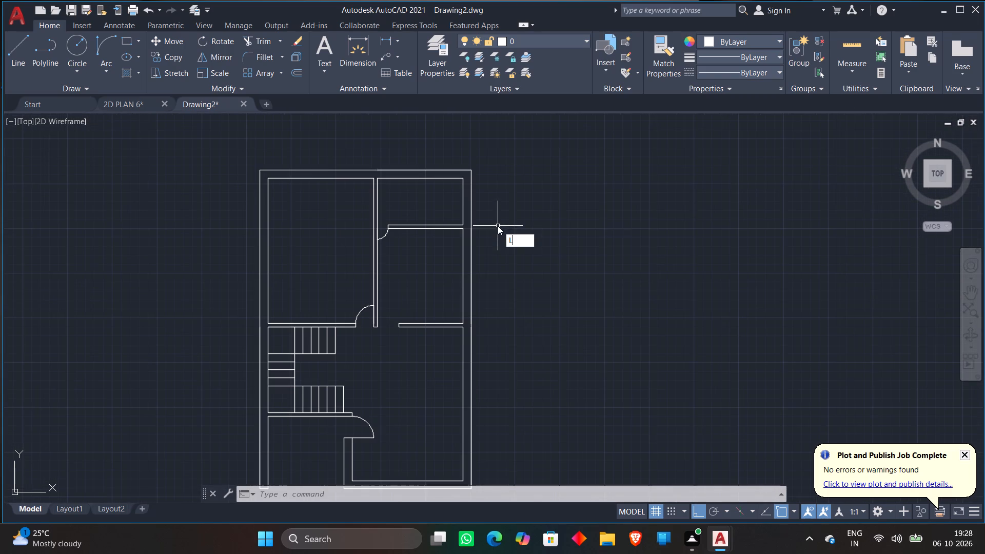
key(Return)
scroll(401, 221, up, 2)
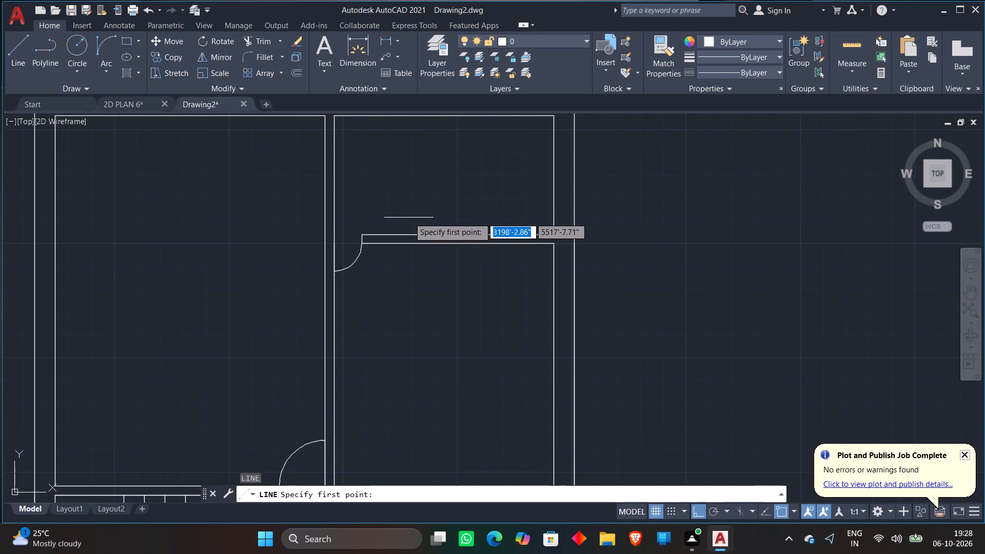
scroll(418, 244, up, 2)
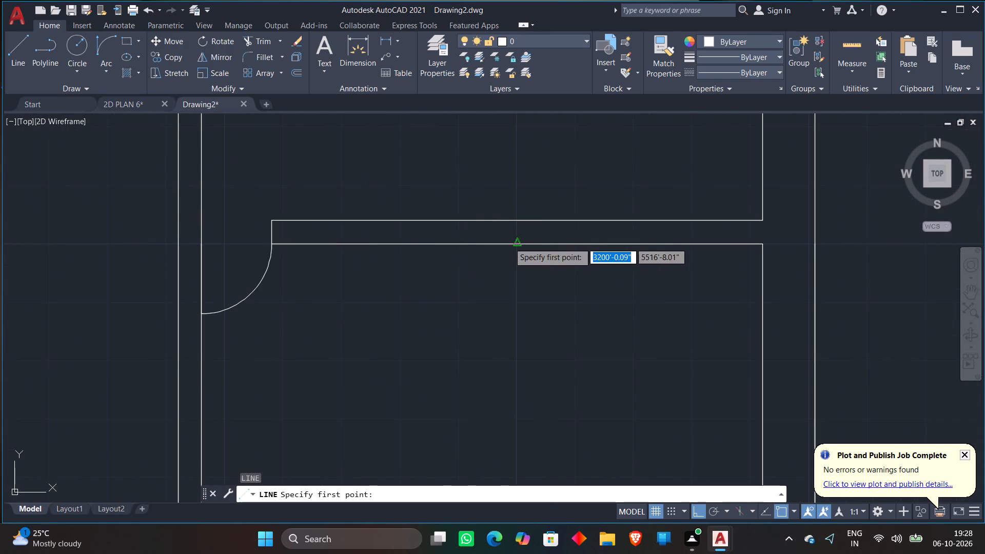
click(518, 244)
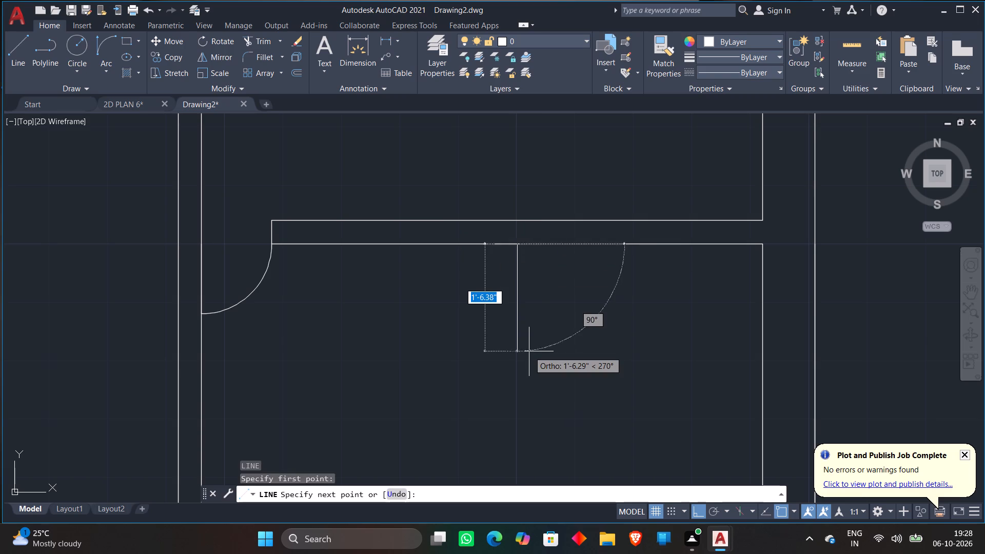
scroll(529, 351, down, 1)
middle_drag(529, 351, 534, 301)
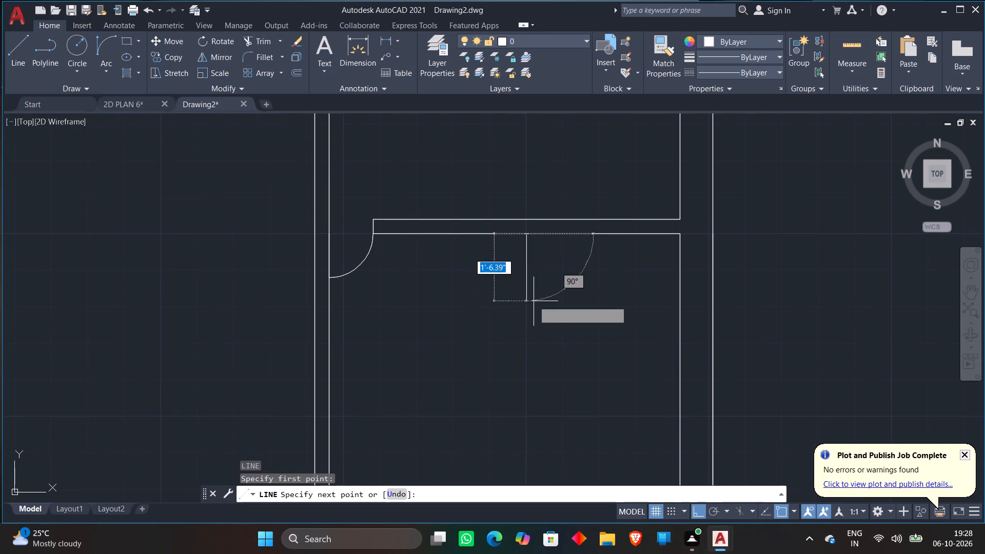
text(2')
text(6")
key(Return)
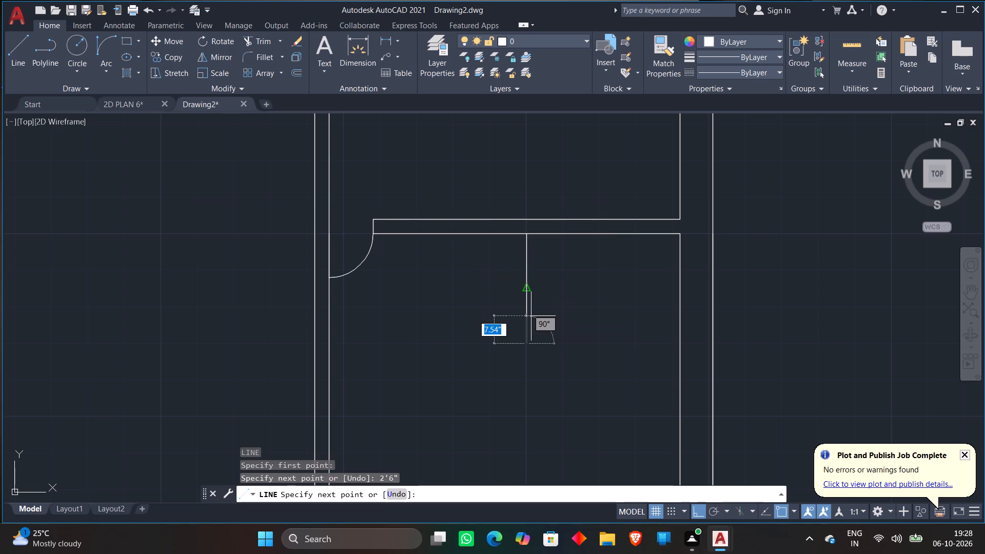
scroll(640, 304, down, 1)
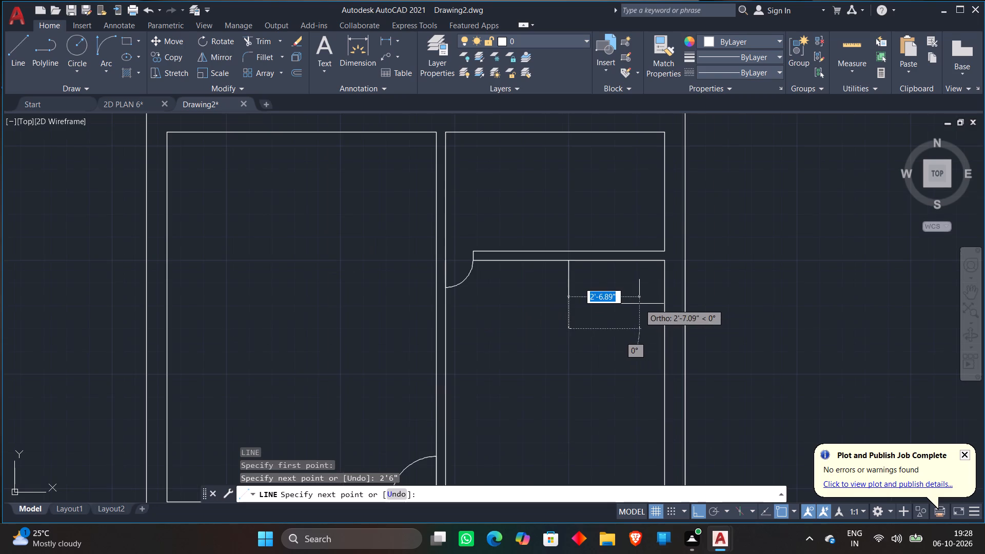
middle_drag(639, 304, 634, 183)
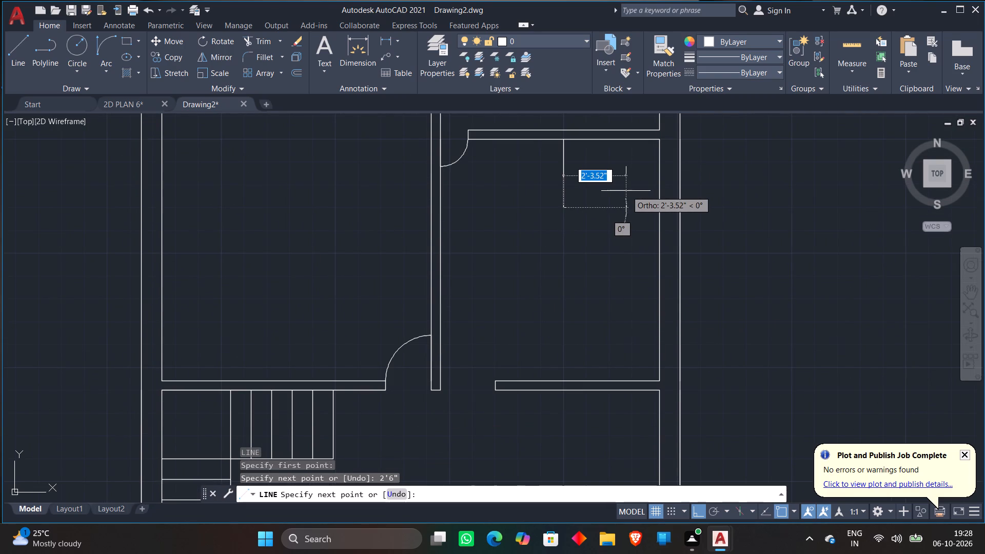
key(Escape)
Offset the inner east wall line of the room below the northeast room 2'6" westward into the room.
key(o)
key(Return)
text(2')
key(6)
key(shift+quotedbl)
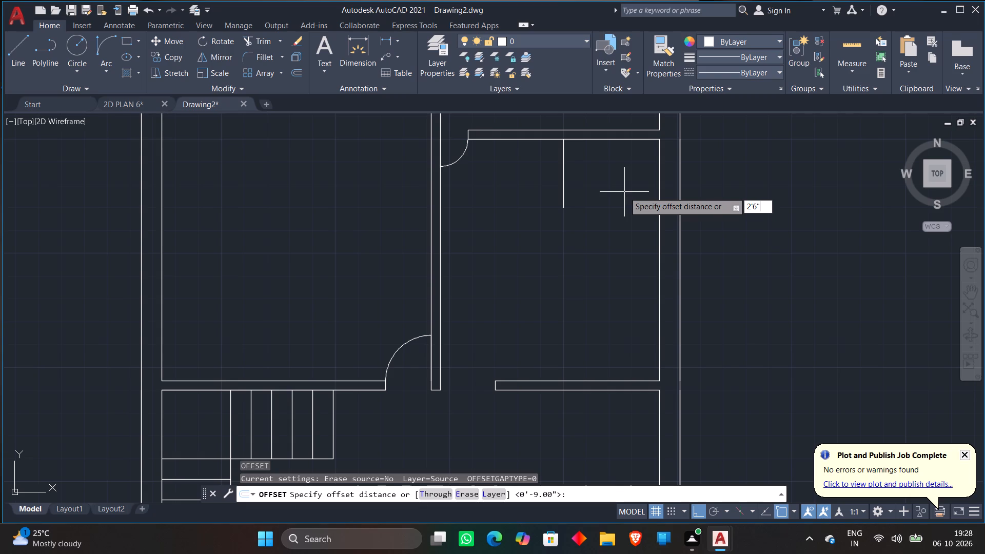
key(Return)
click(659, 226)
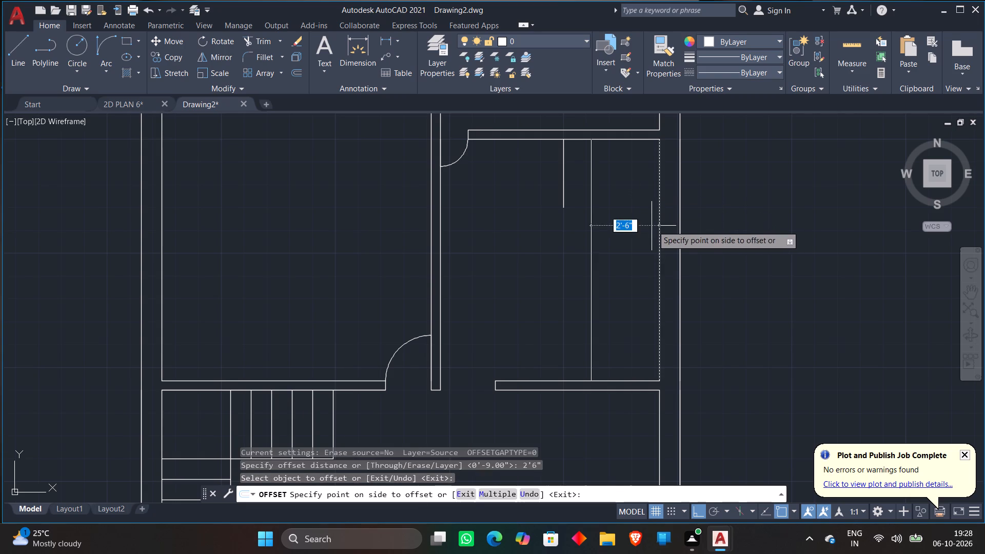
click(612, 230)
key(Escape)
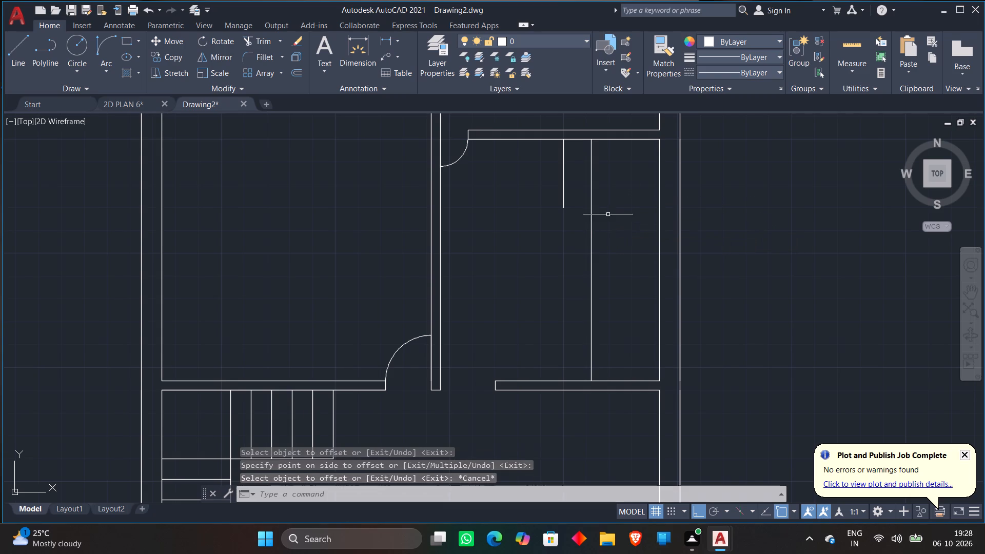
Draw a horizontal line from the lower end of the short vertical line eastward past the outer wall.
scroll(593, 194, up, 1)
key(l)
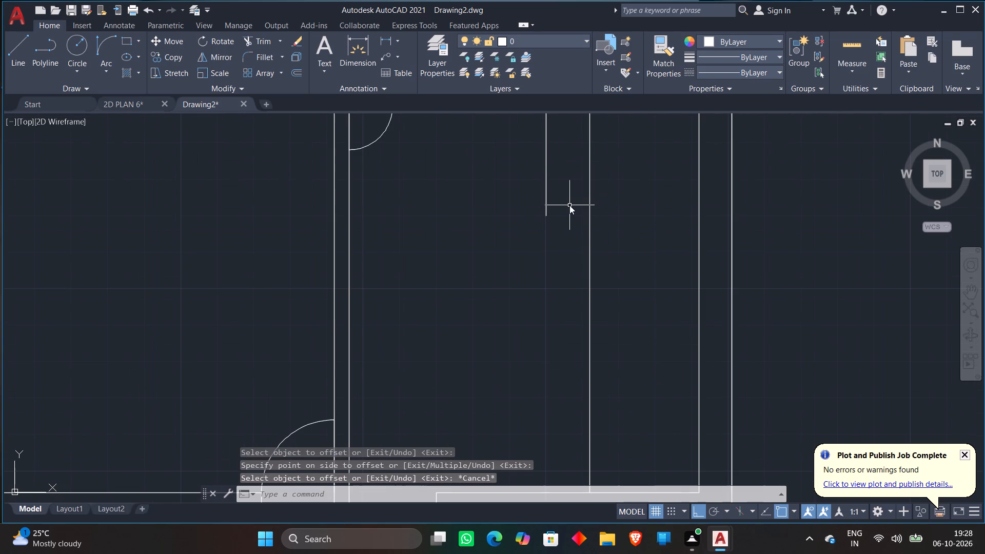
key(Return)
click(544, 211)
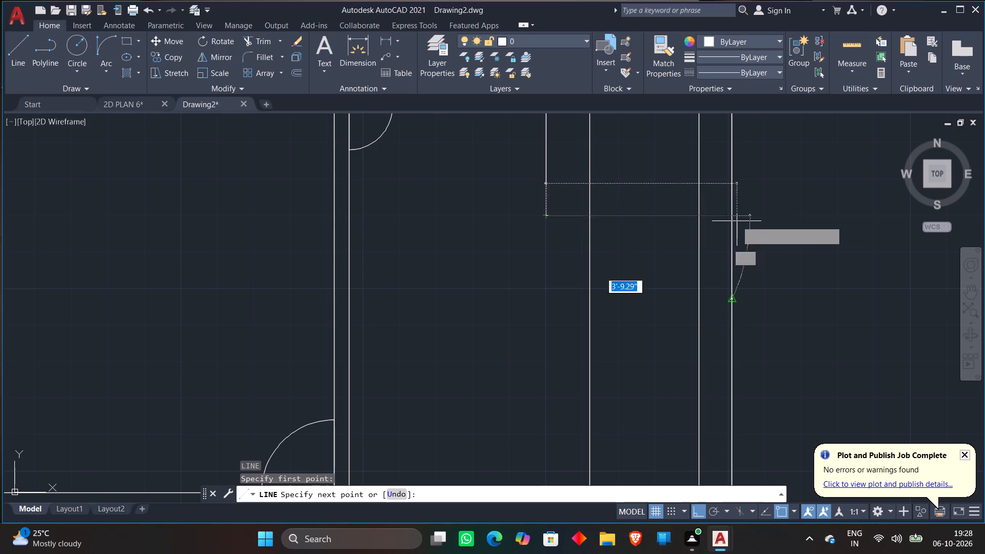
click(820, 218)
key(Escape)
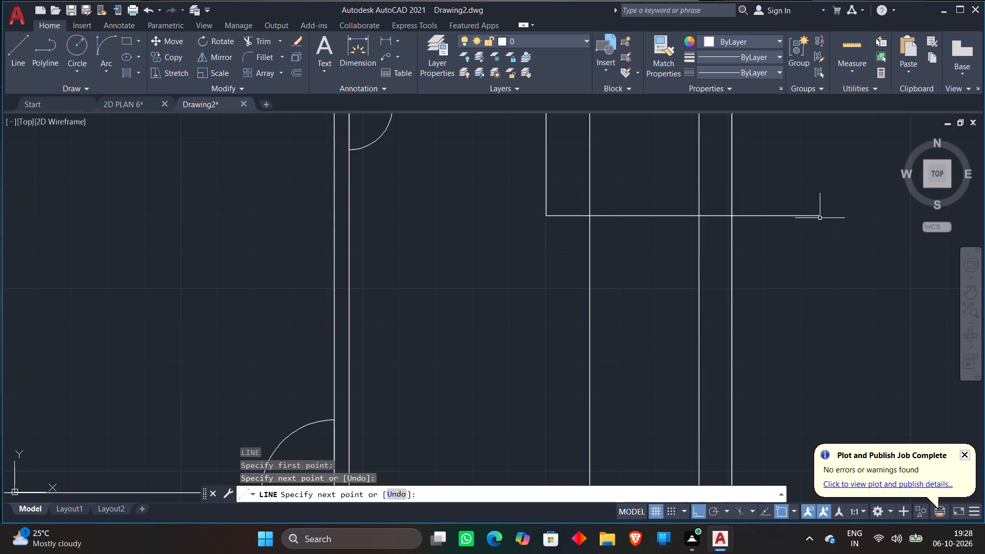
Trim the offset line above the horizontal line, and the horizontal line east of the offset line, leaving a stepped counter outline.
text(TR)
key(space)
scroll(777, 207, down, 2)
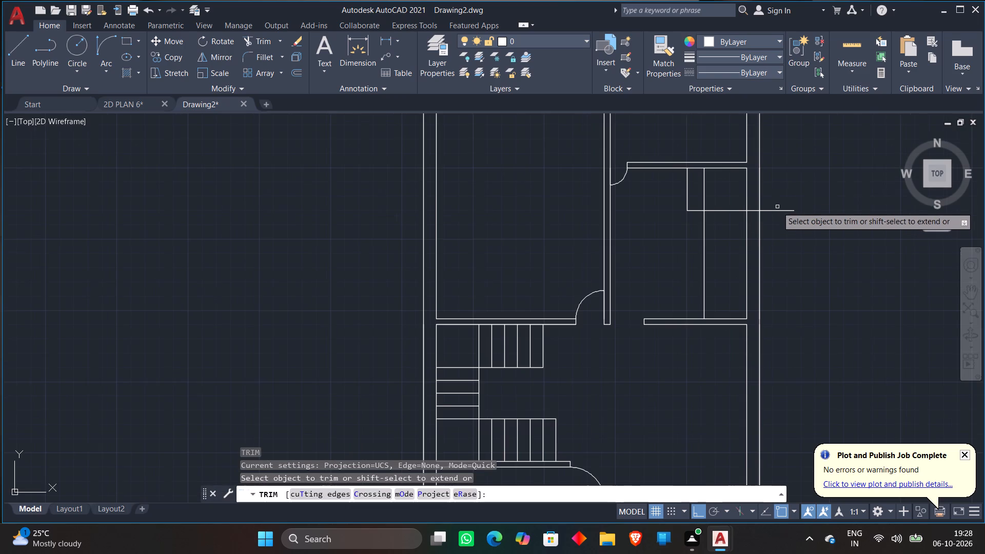
middle_drag(777, 192, 768, 226)
scroll(715, 214, up, 2)
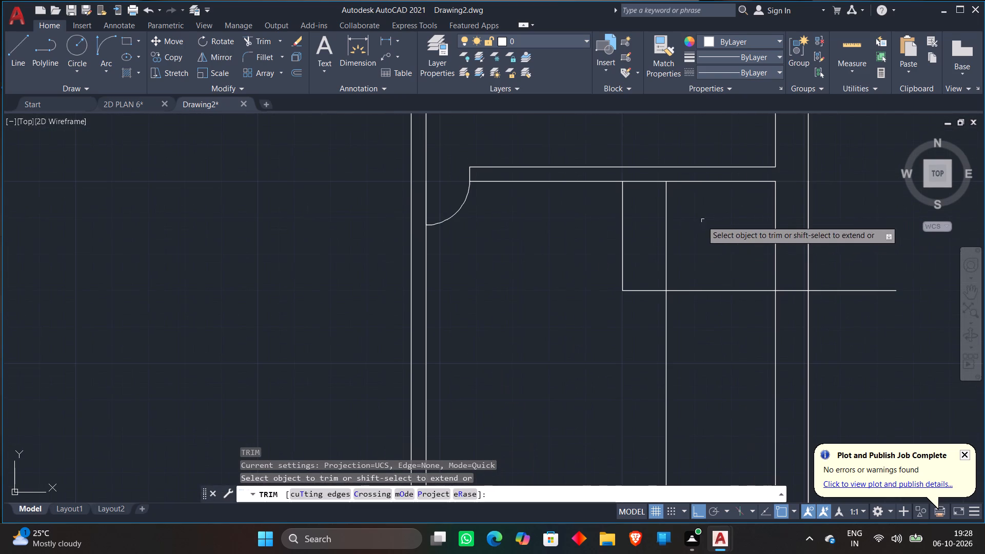
click(651, 238)
click(687, 238)
click(699, 259)
click(700, 312)
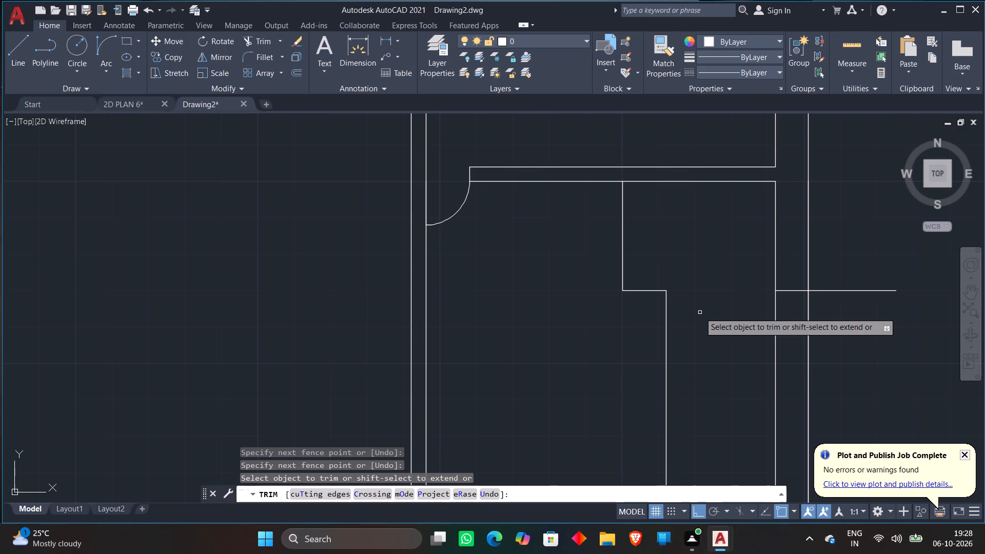
click(796, 304)
click(790, 270)
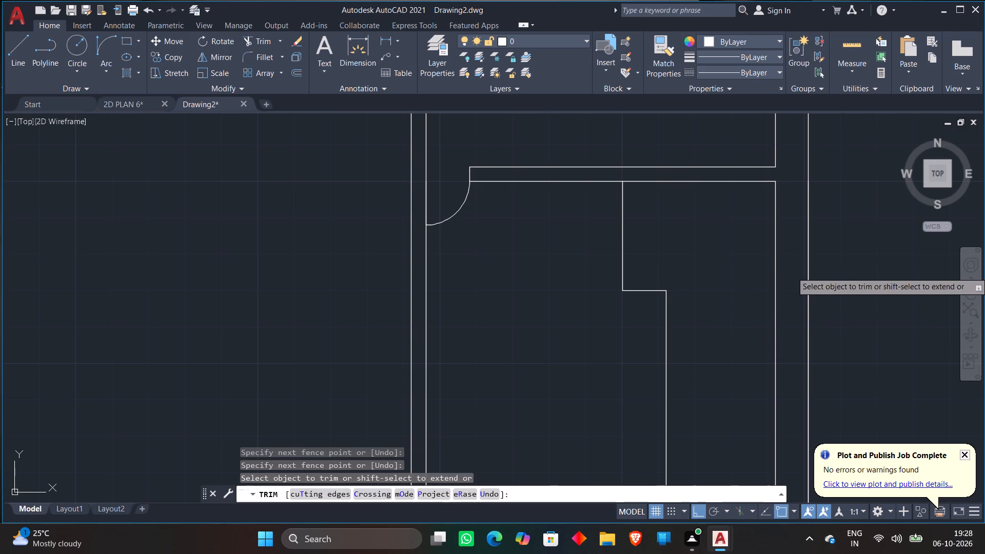
click(849, 272)
click(848, 292)
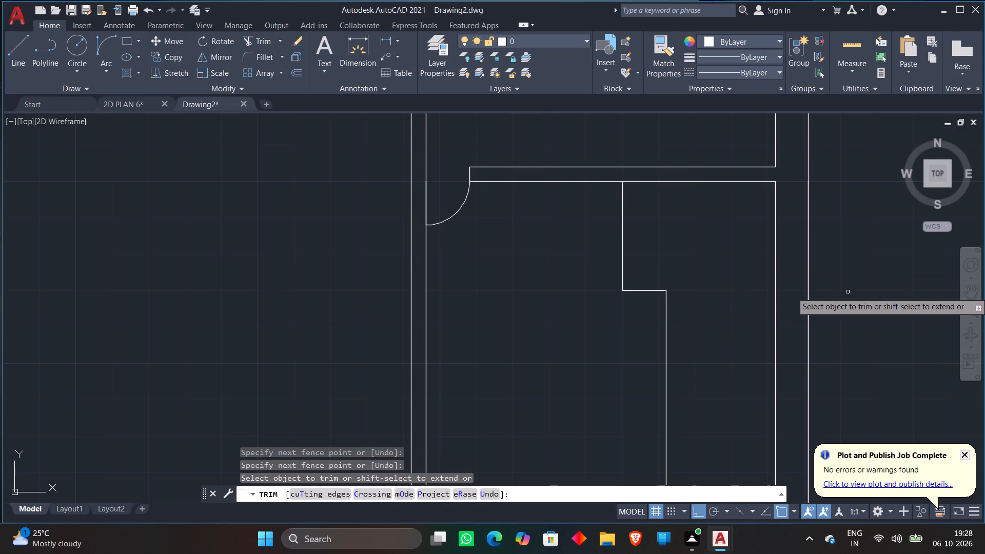
key(Escape)
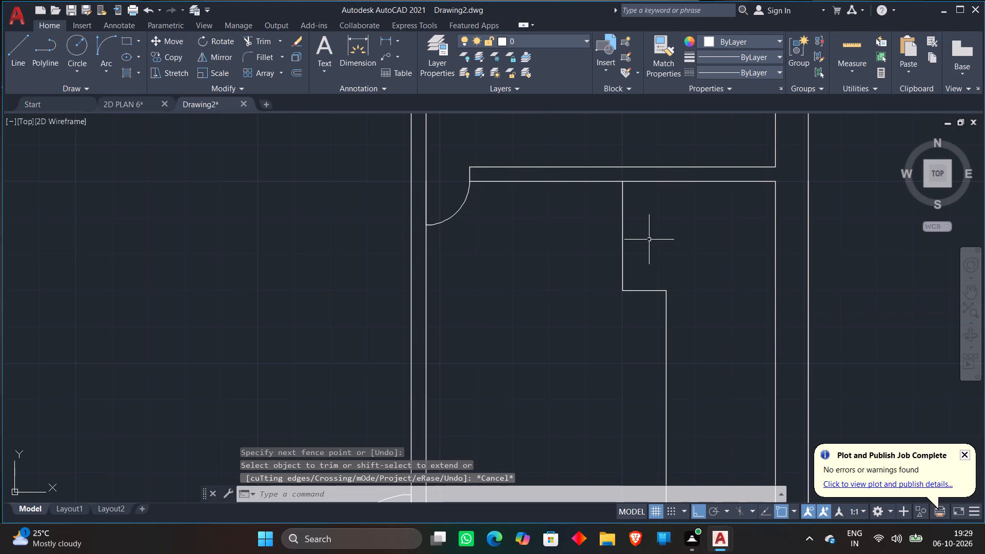
Move the short vertical counter line horizontally westward, closer to the northeast room's door swing.
click(623, 240)
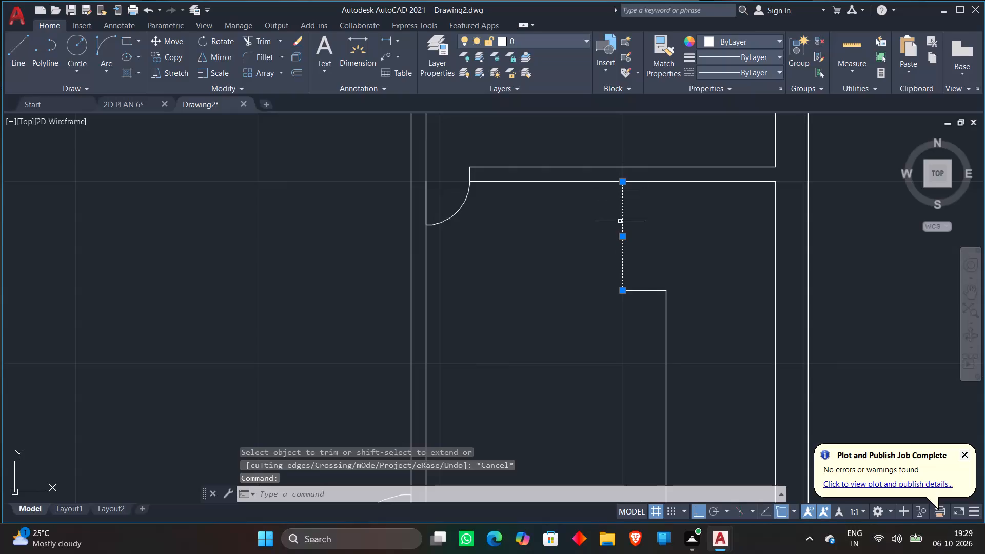
text(M)
key(space)
click(623, 238)
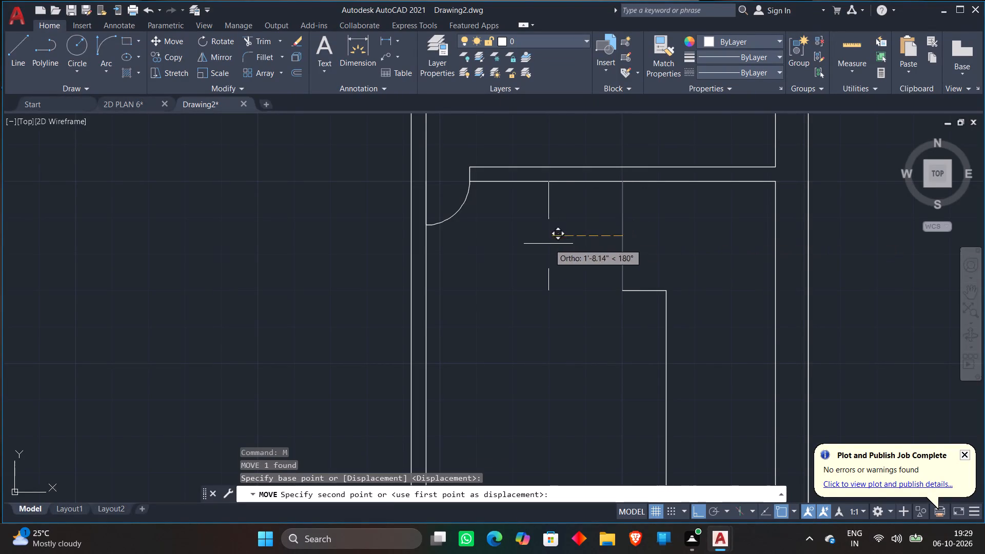
click(520, 244)
Extend the counter's short horizontal edge westward to meet the moved vertical line.
text(EX)
key(Return)
click(636, 291)
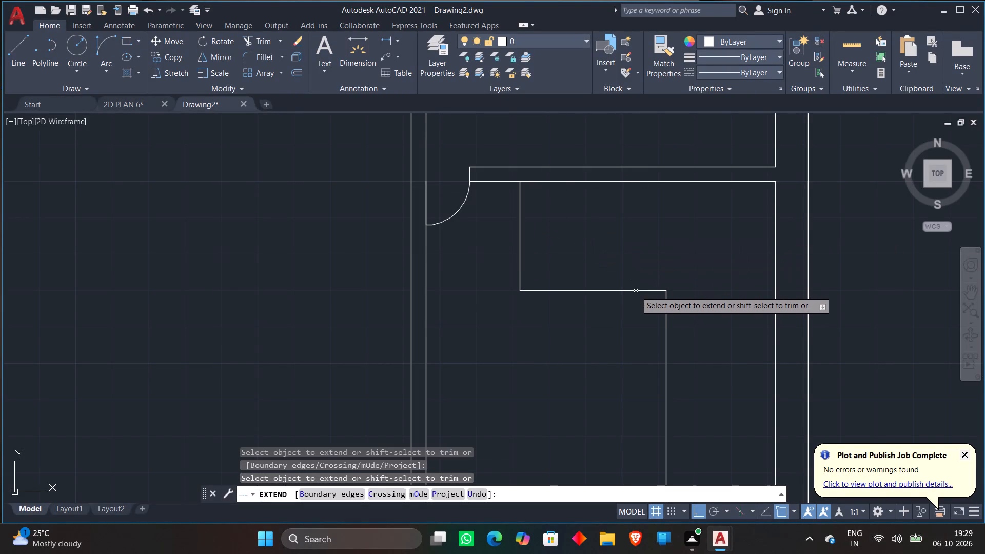
key(Escape)
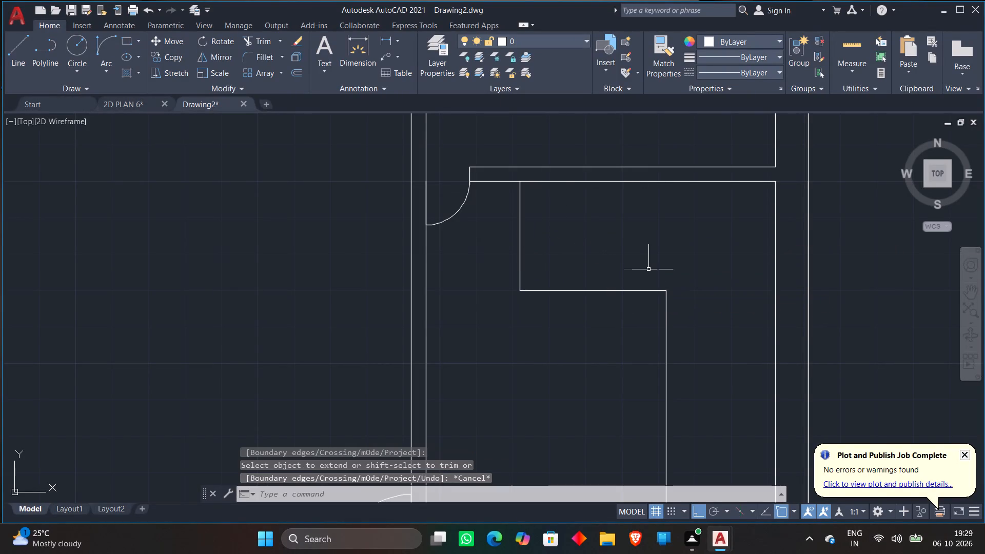
Draw a line from the northeast room's northwest inner corner along its north wall, ending just short of the east wall.
scroll(641, 239, down, 2)
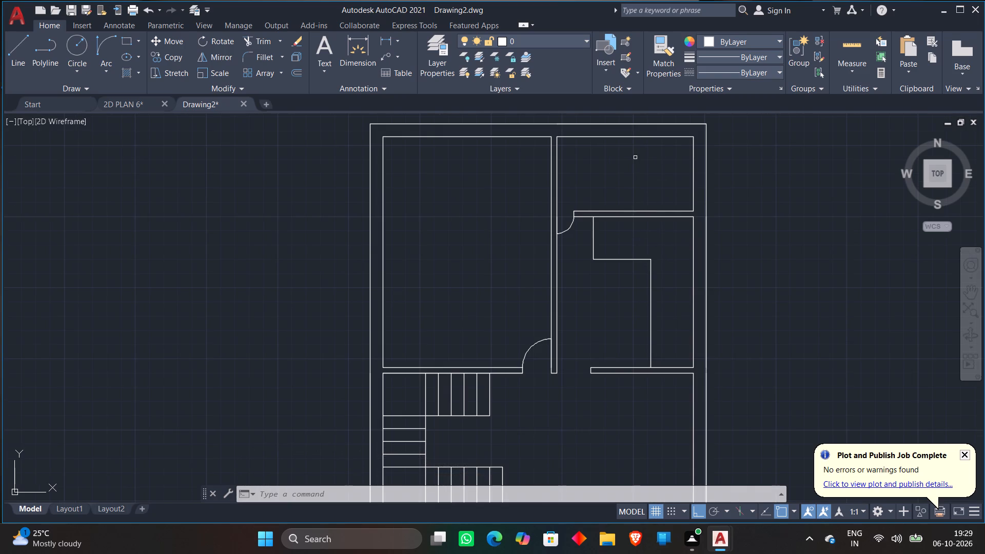
middle_drag(635, 157, 581, 262)
scroll(578, 262, up, 1)
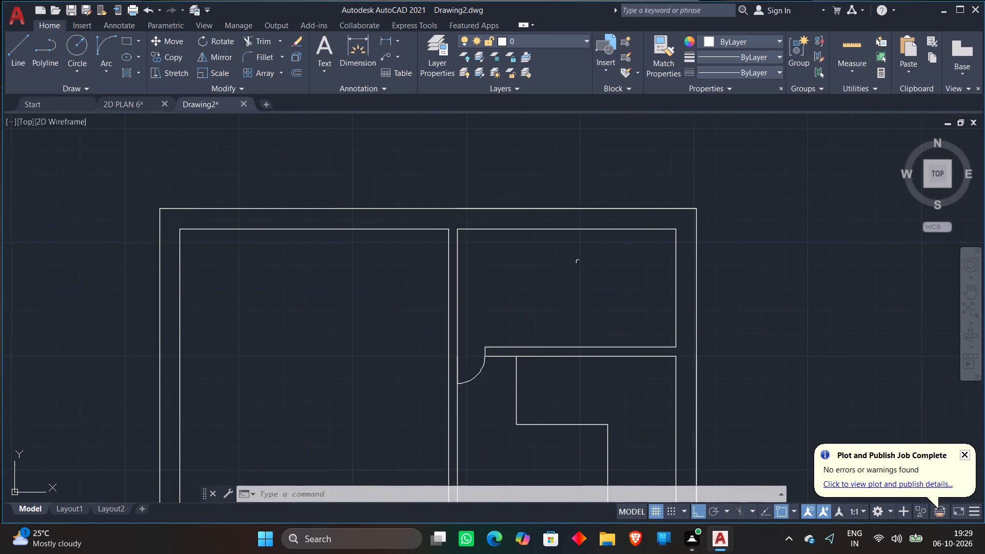
scroll(578, 262, up, 1)
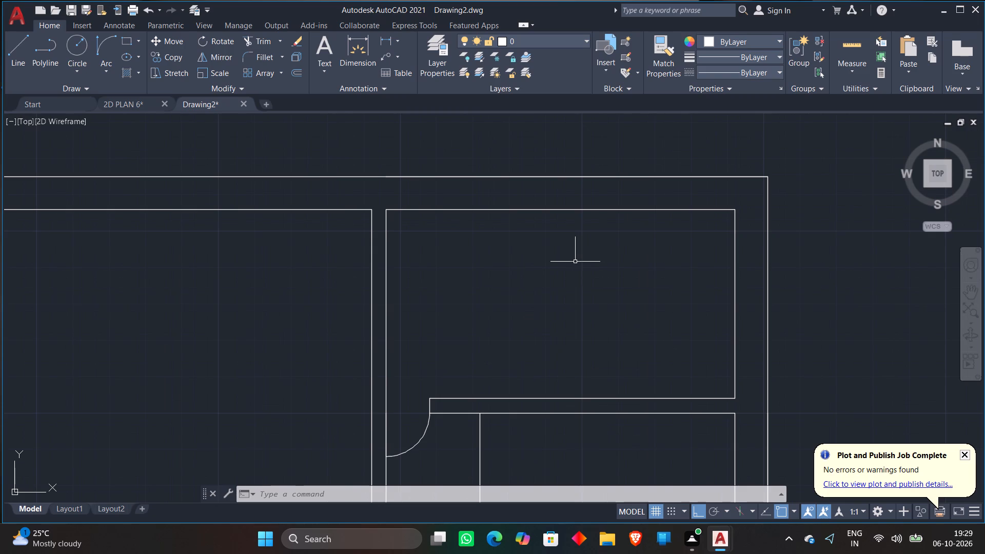
key(l)
key(Return)
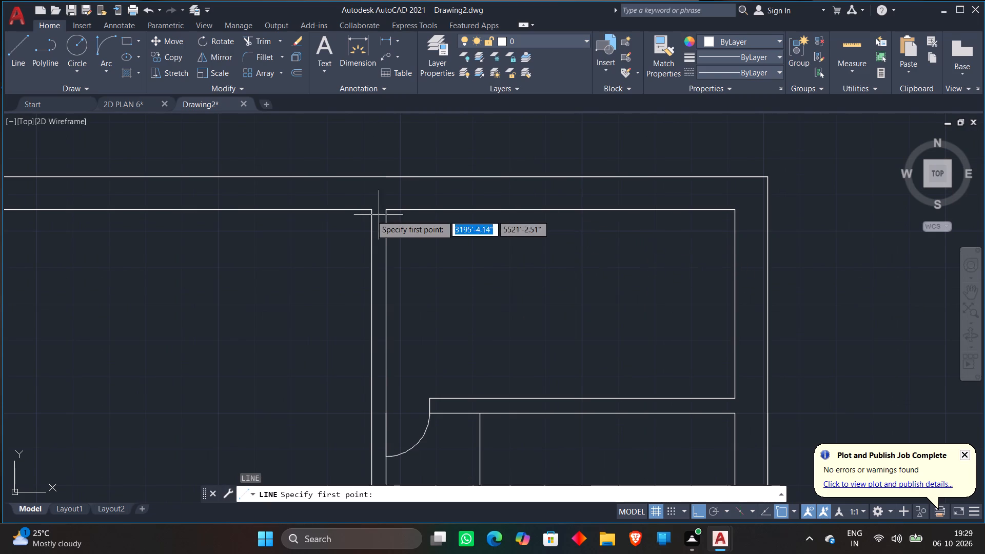
click(387, 210)
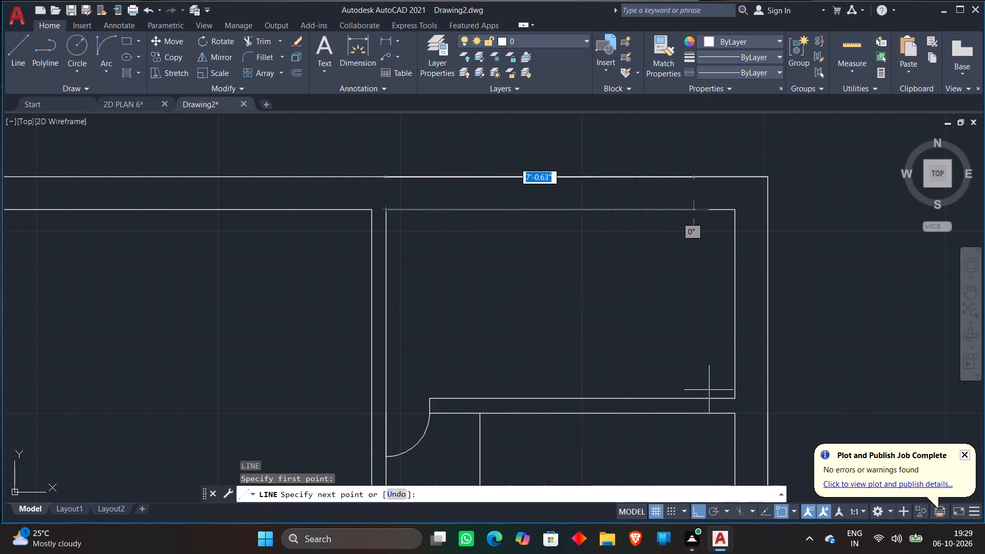
click(730, 395)
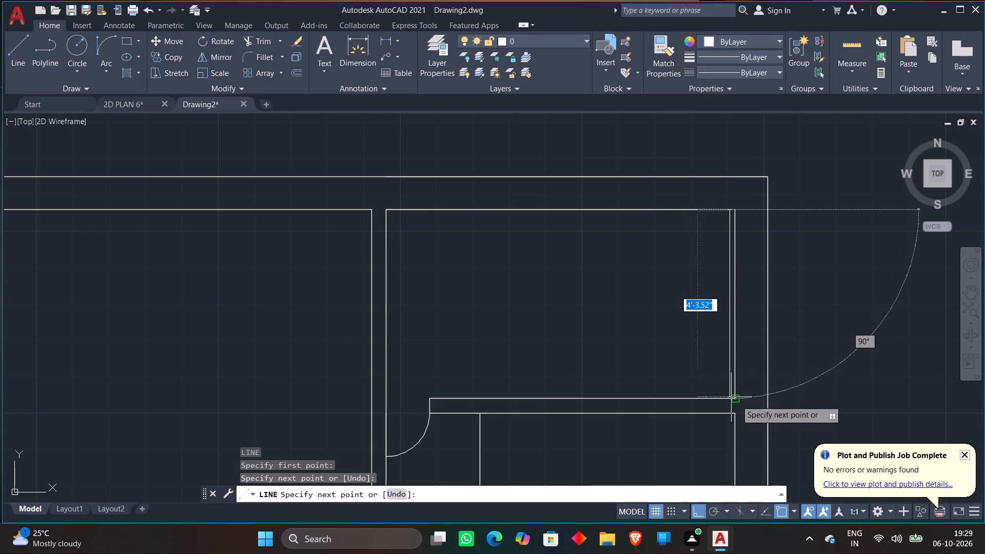
key(Escape)
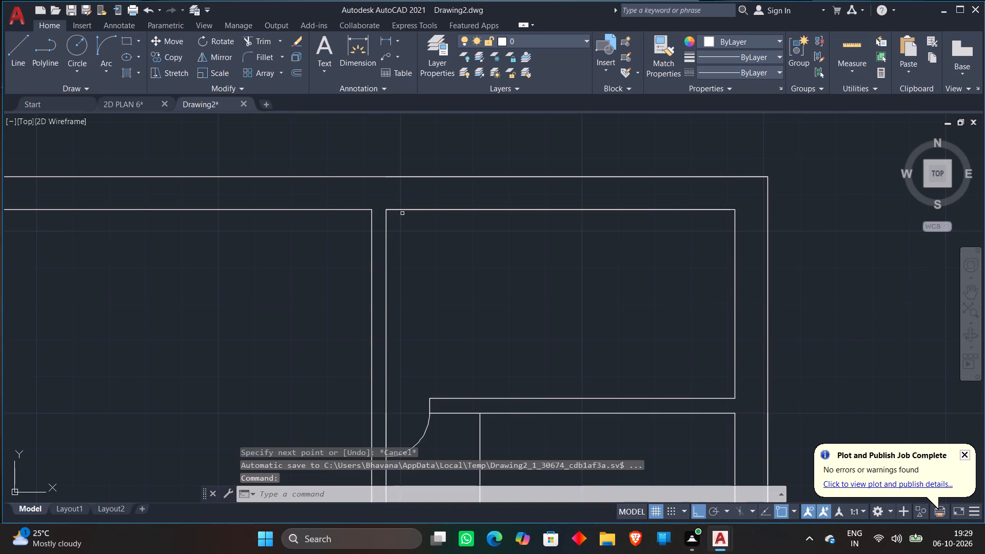
Erase the extra line drawn along the northeast room's north wall.
click(430, 209)
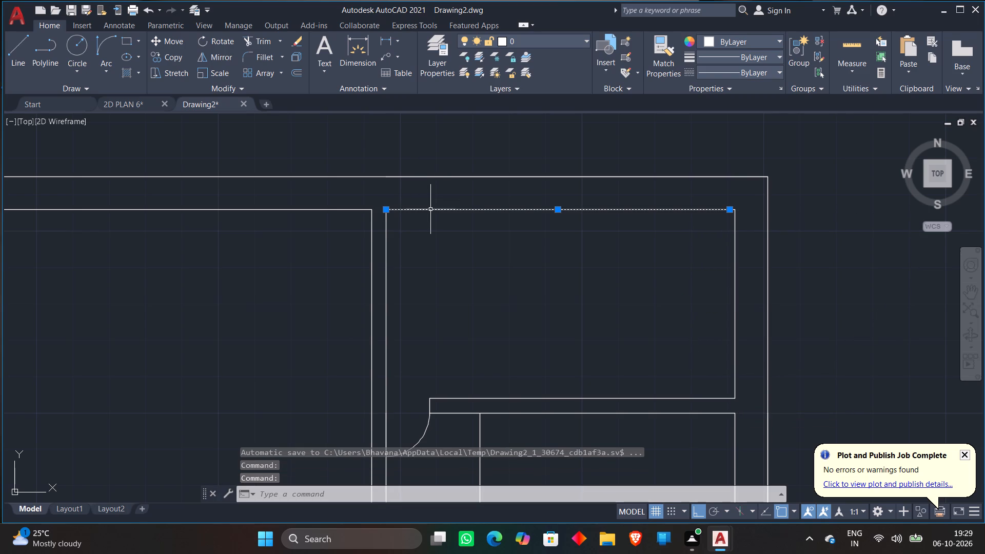
key(Delete)
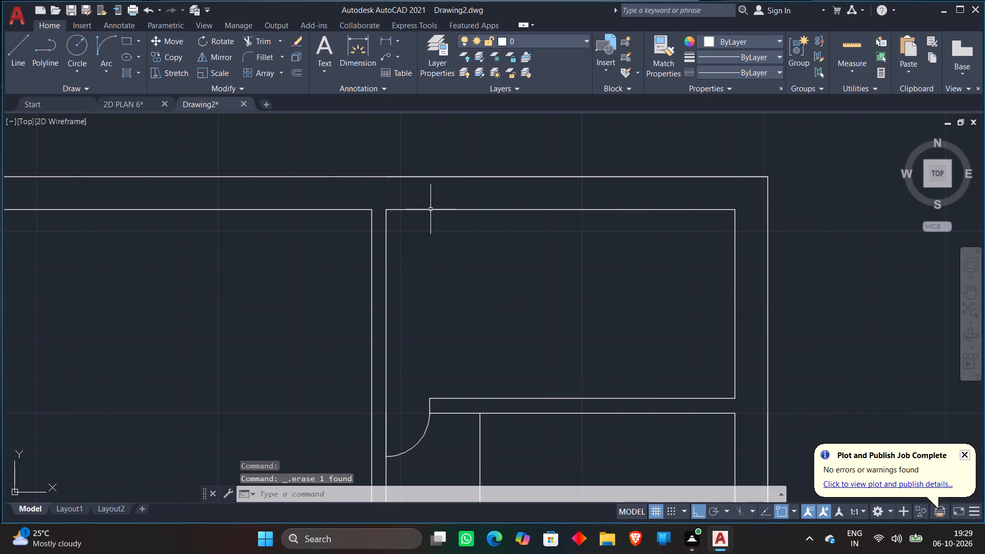
With Ortho off, draw two crossing diagonal lines across the northeast room, from its north corners to the opposite south corners.
text(L)
key(space)
click(387, 212)
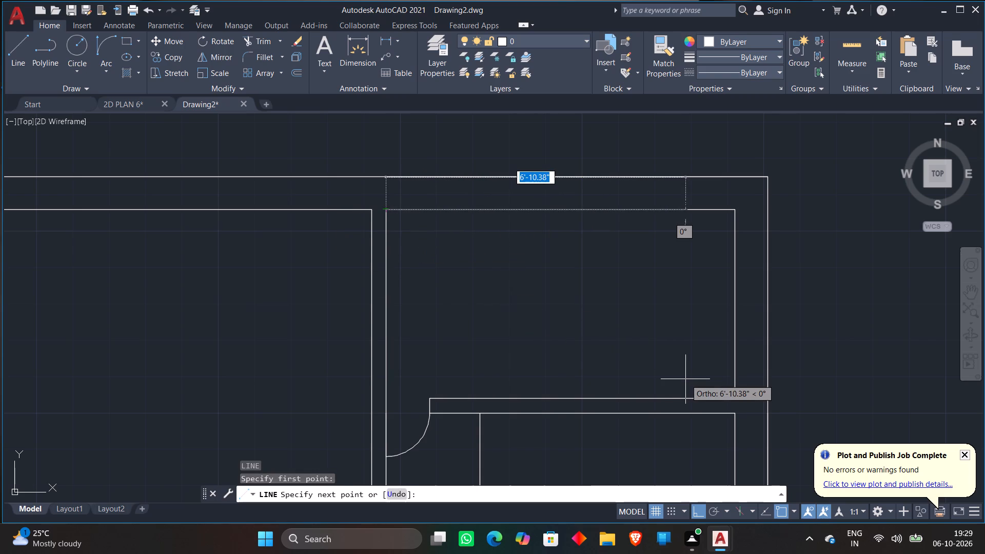
key(F8)
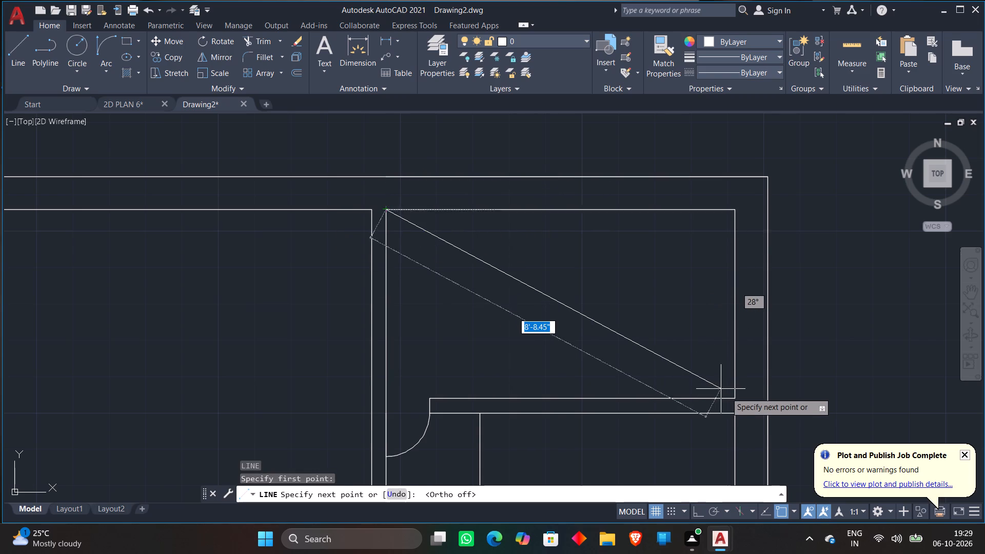
click(733, 395)
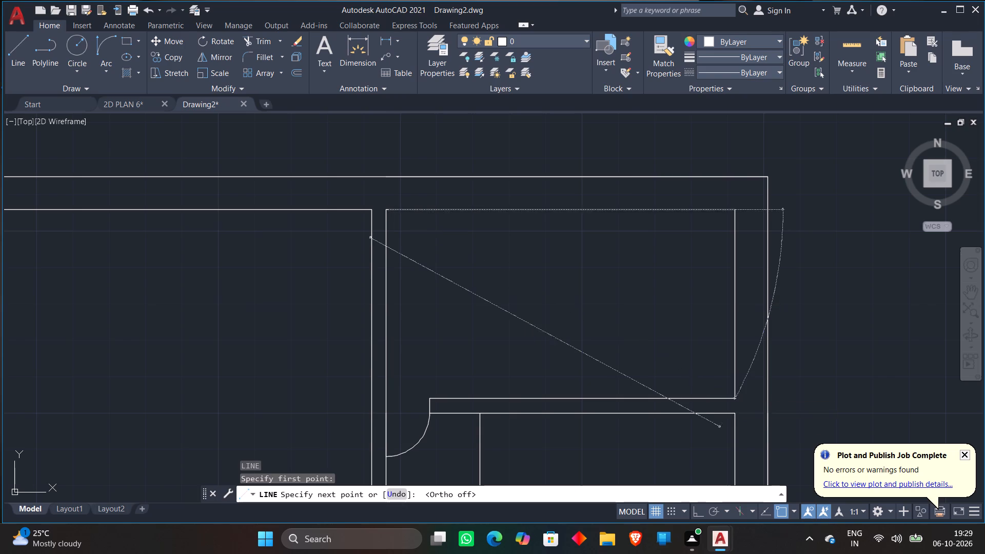
key(Escape)
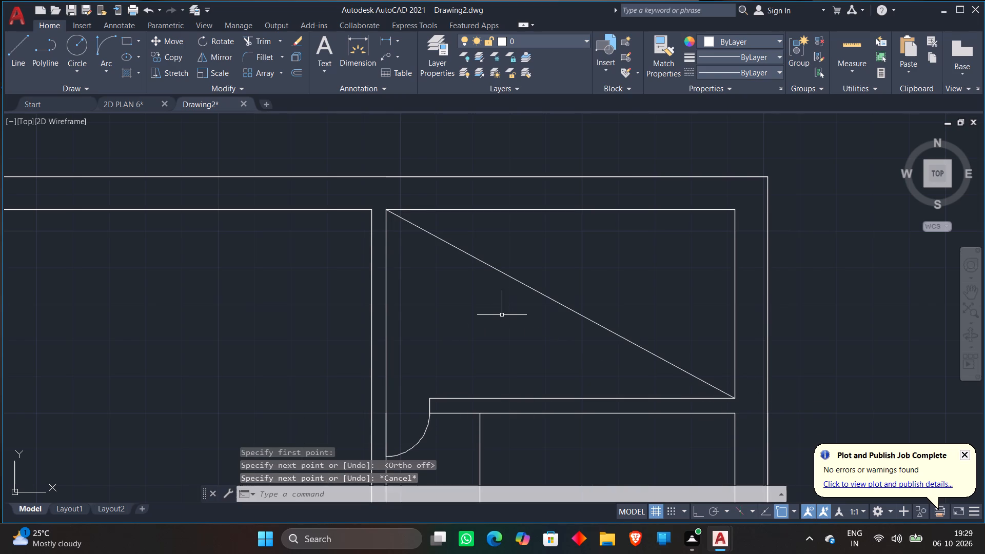
key(l)
key(Return)
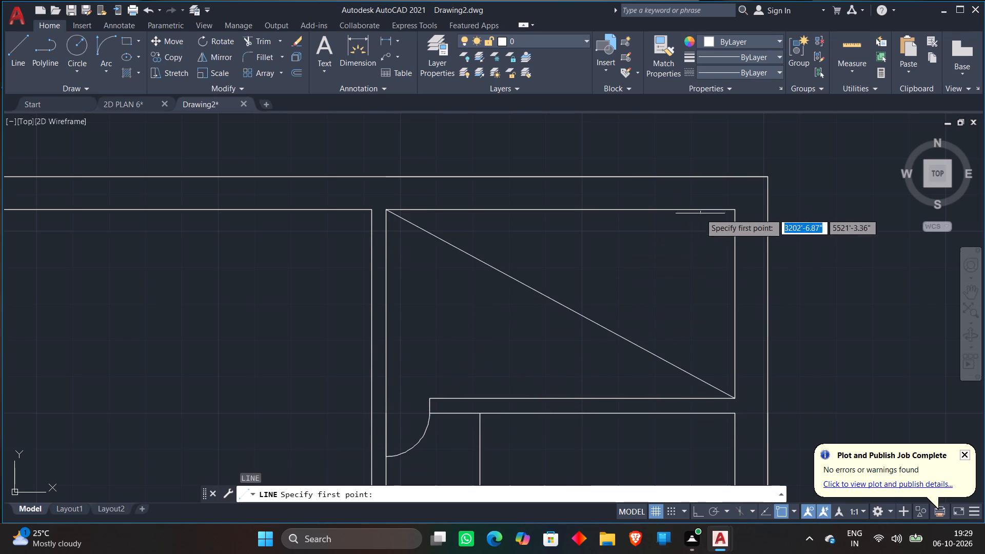
click(729, 211)
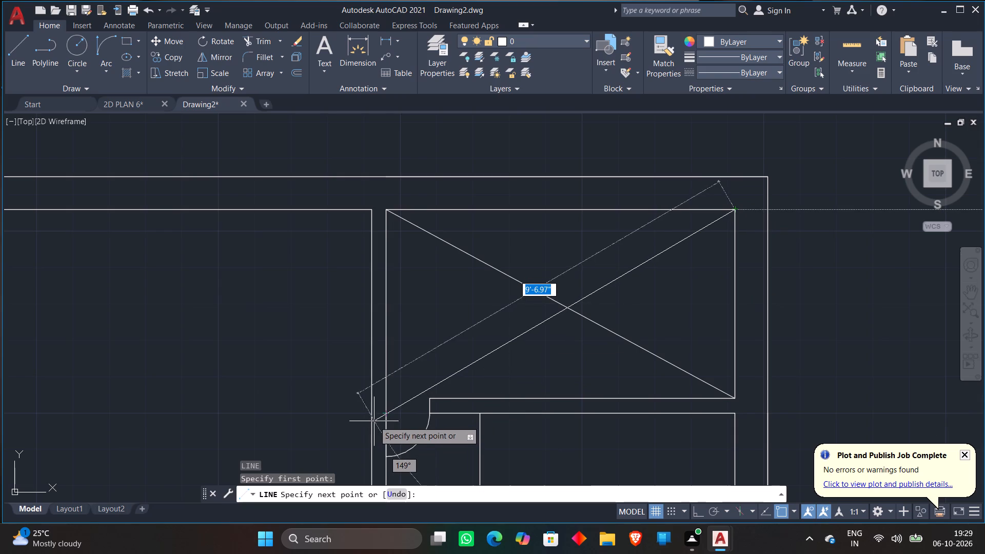
click(386, 403)
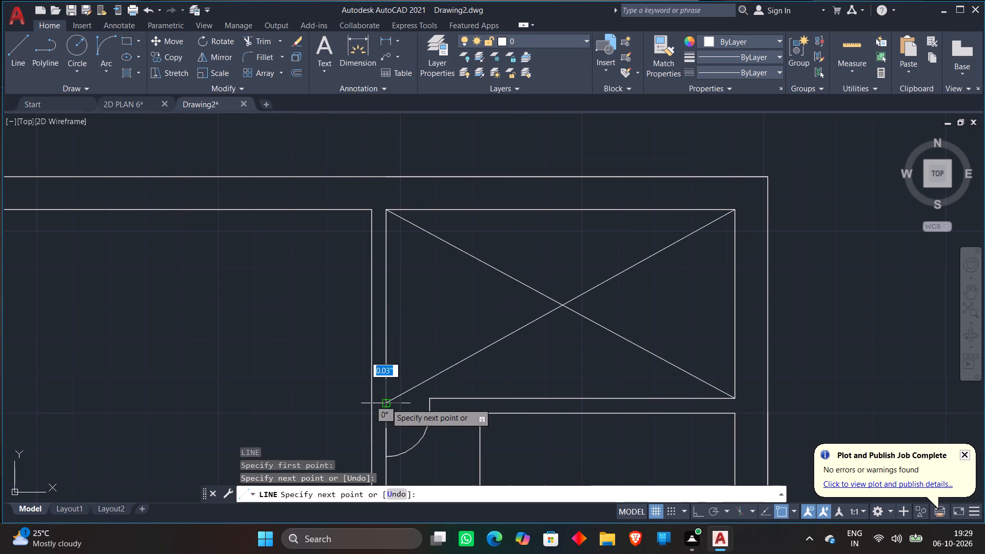
key(Escape)
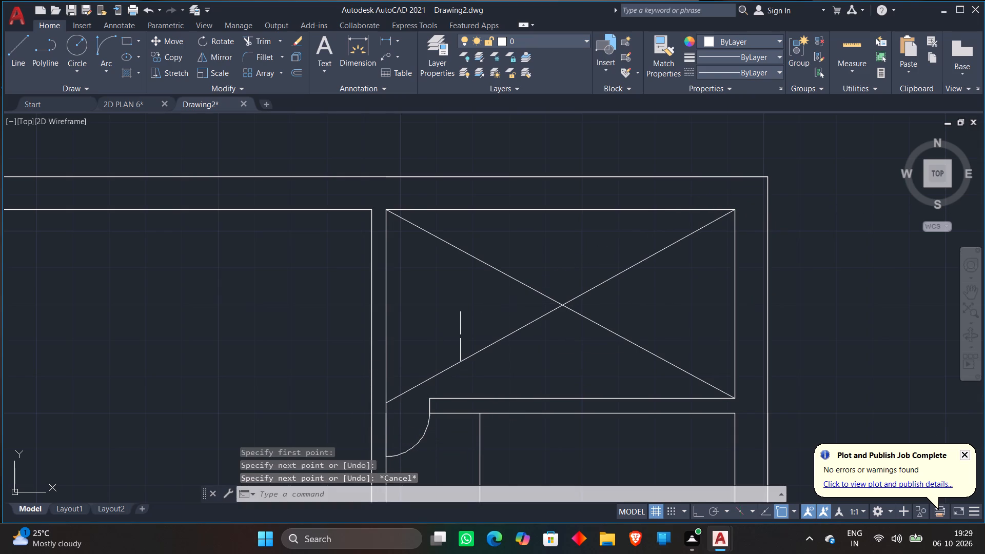
Draw a line from the door jamb's upper corner west across the northeast room's door opening to the far face of the partition wall.
scroll(461, 335, down, 2)
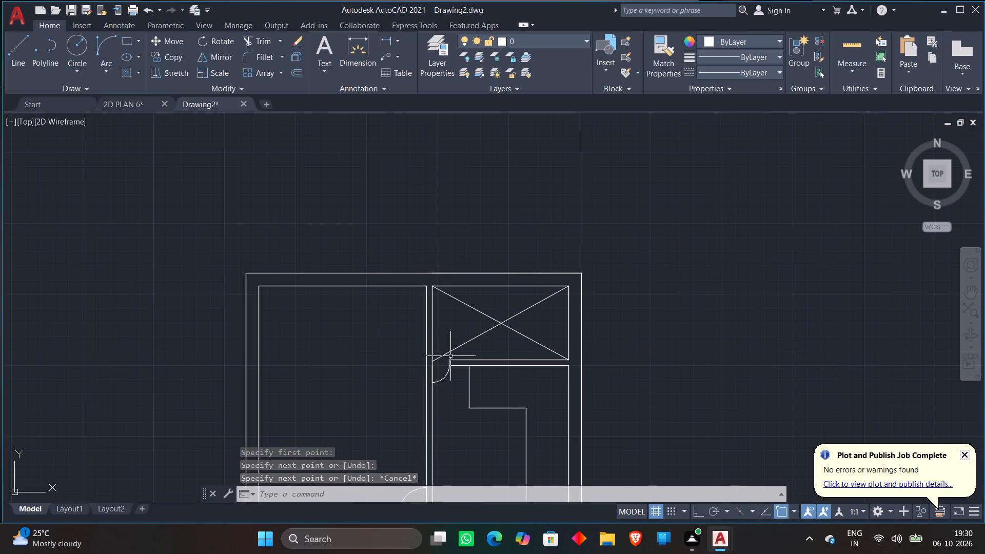
scroll(450, 356, up, 4)
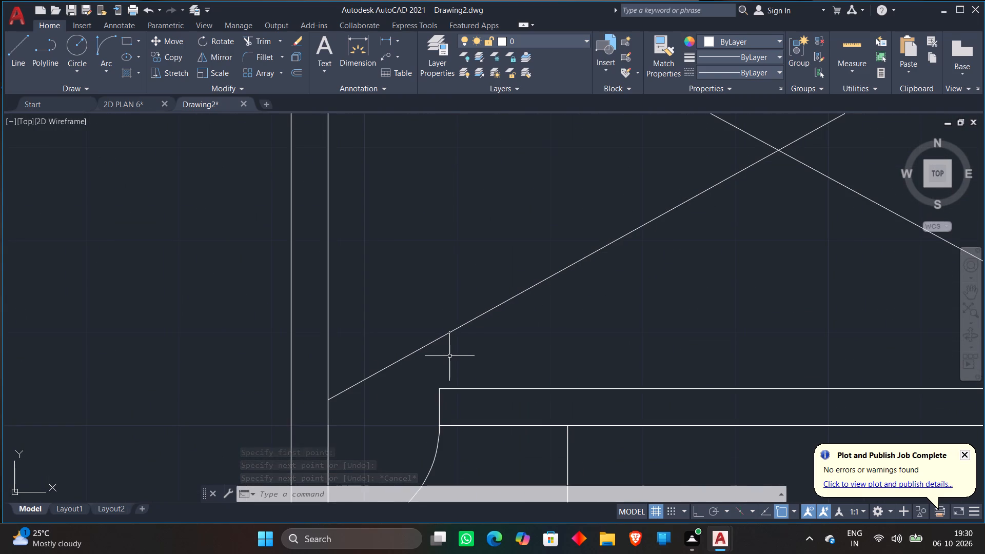
key(l)
key(Return)
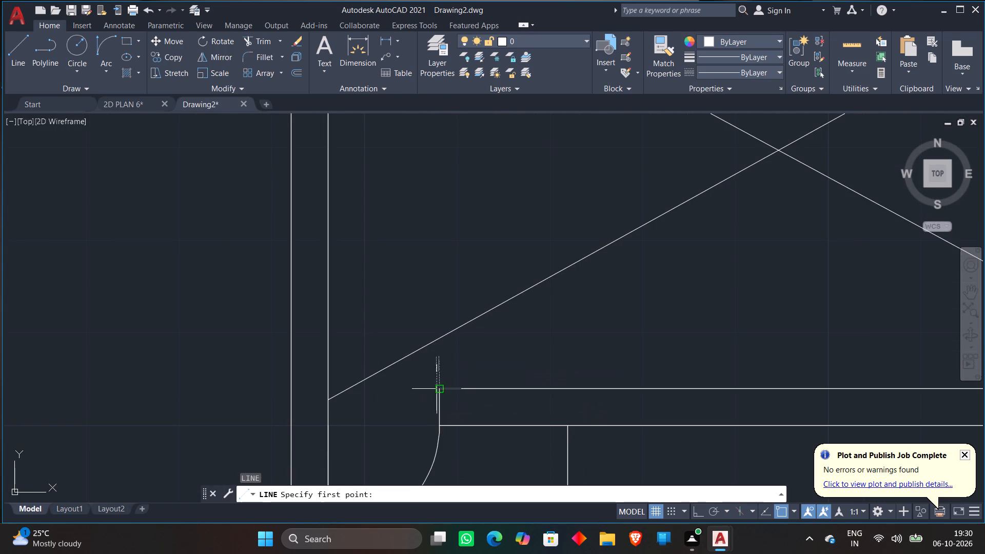
click(437, 389)
click(290, 392)
key(Escape)
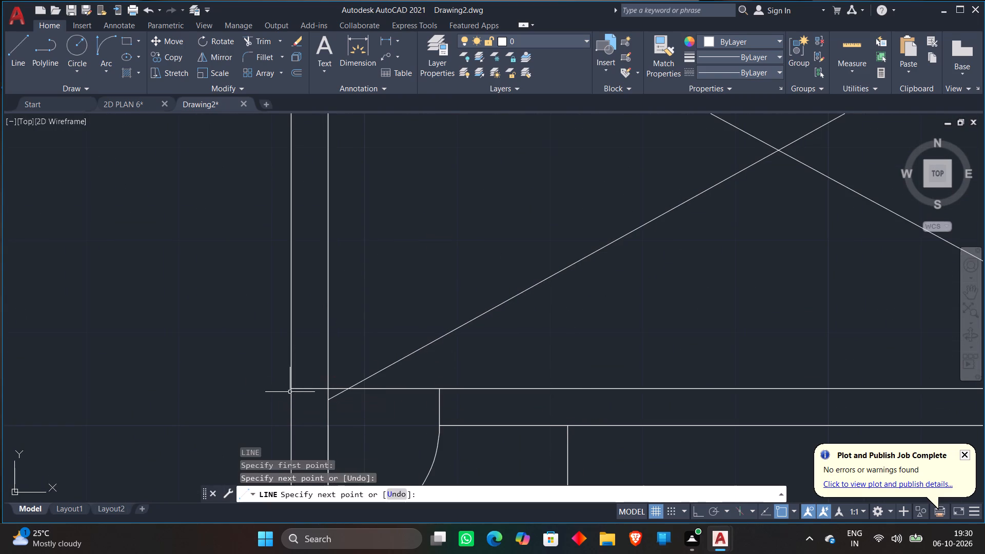
Trim the new line's portion inside the partition wall and the diagonal's end below the new line.
text(TR)
key(space)
click(302, 390)
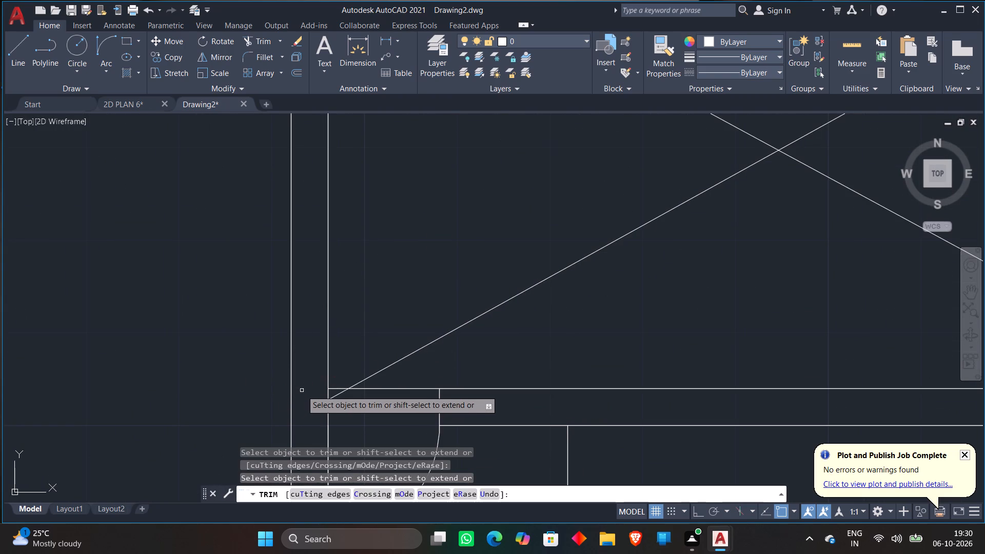
click(338, 397)
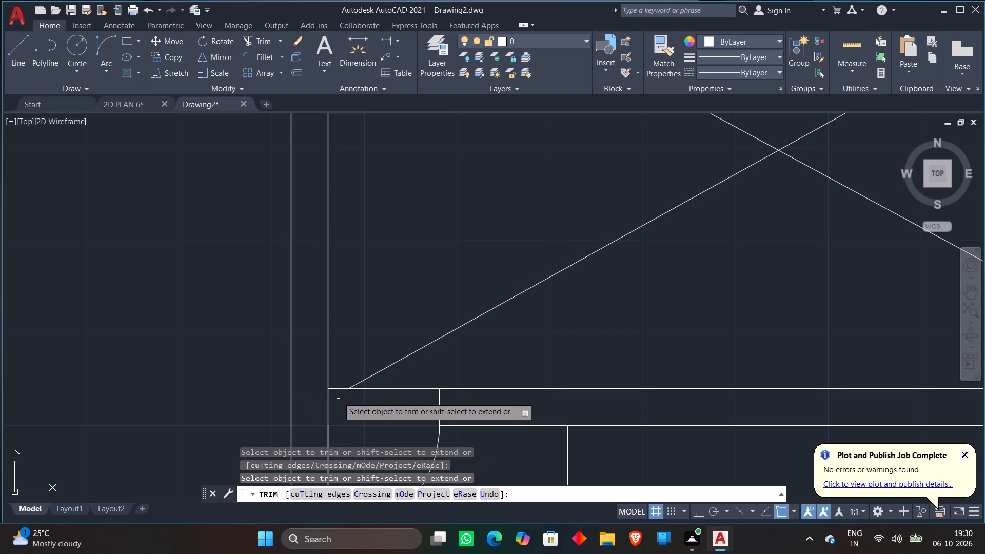
key(Escape)
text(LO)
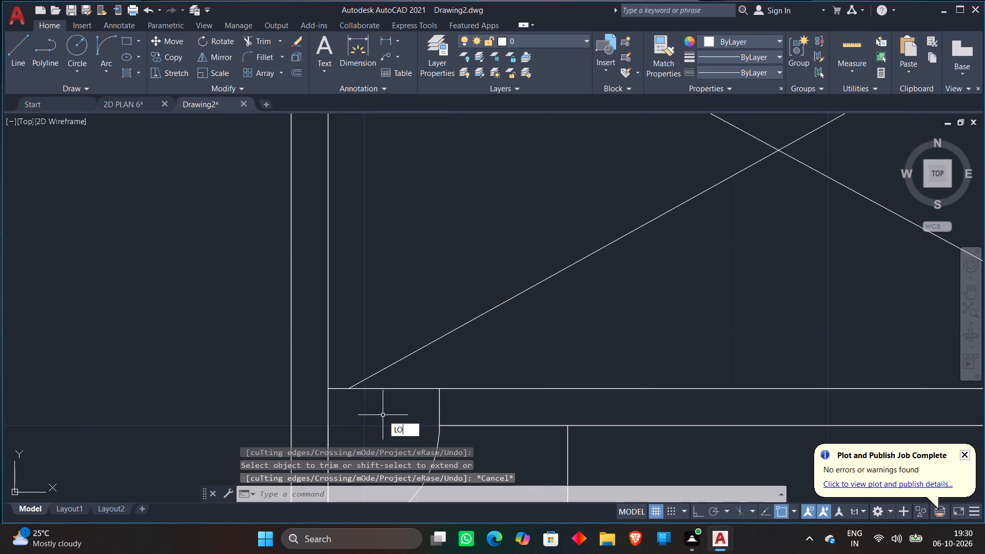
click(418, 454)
Examine the whole floor plan, including the staircase and the large southeast room.
scroll(427, 346, down, 2)
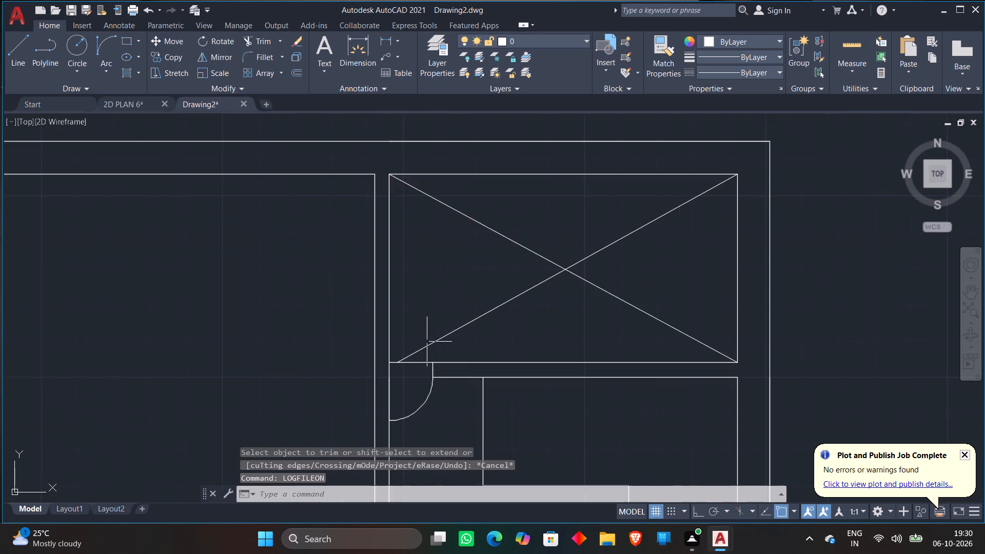
scroll(427, 340, down, 3)
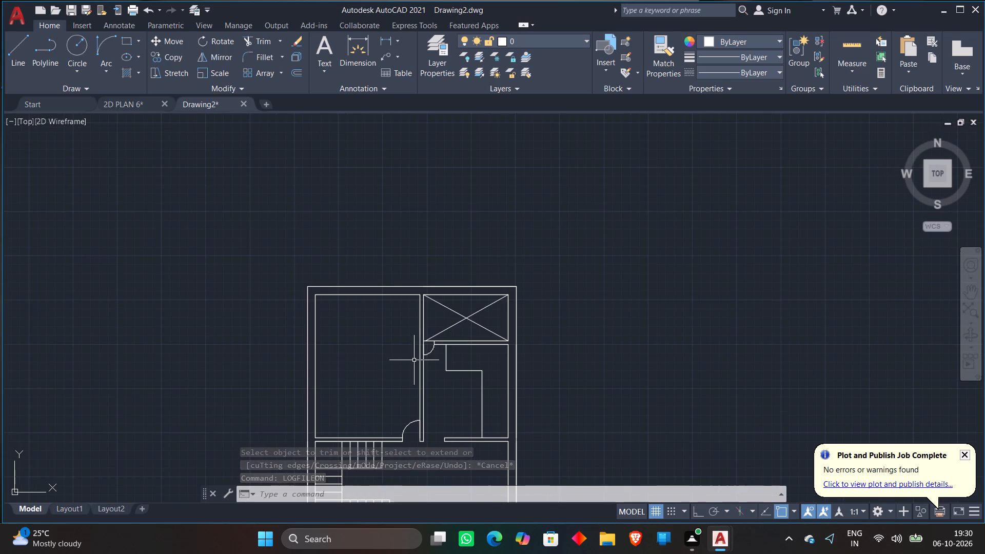
scroll(400, 356, down, 1)
middle_drag(385, 361, 392, 290)
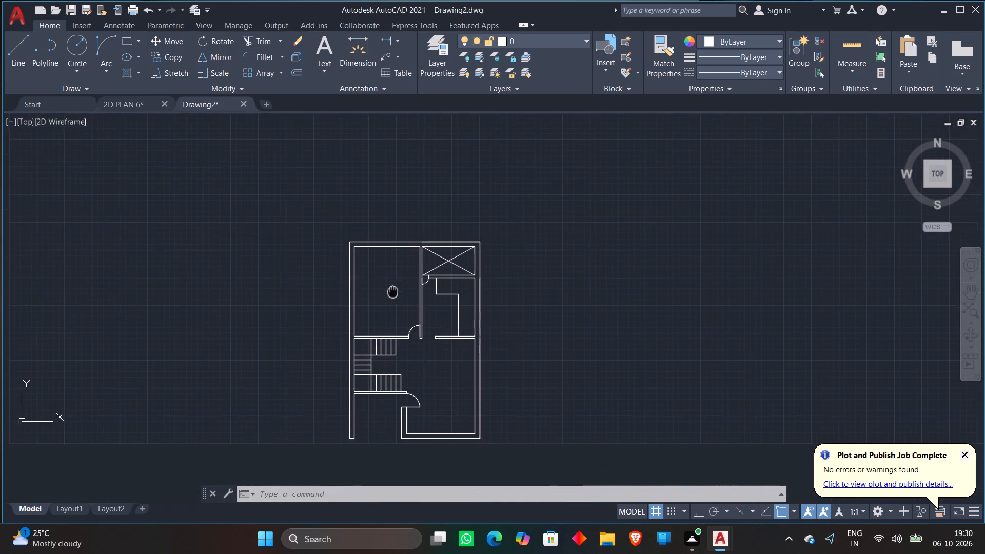
middle_drag(392, 290, 401, 276)
scroll(403, 277, down, 1)
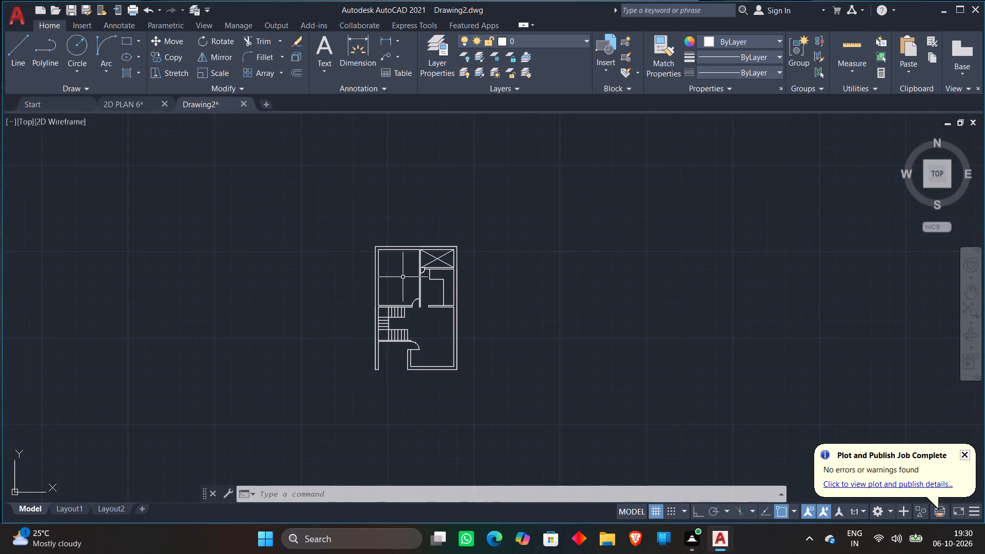
scroll(410, 341, up, 1)
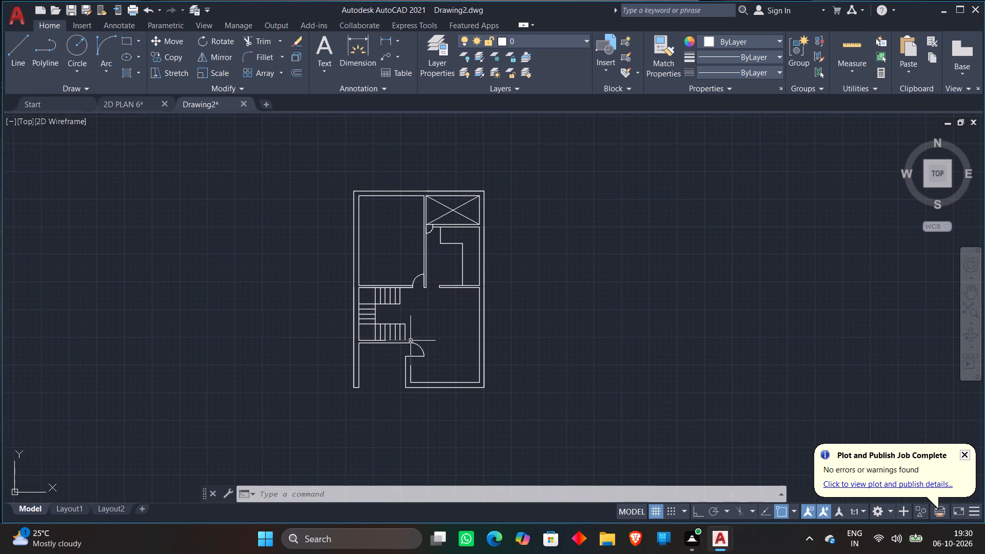
scroll(470, 337, up, 1)
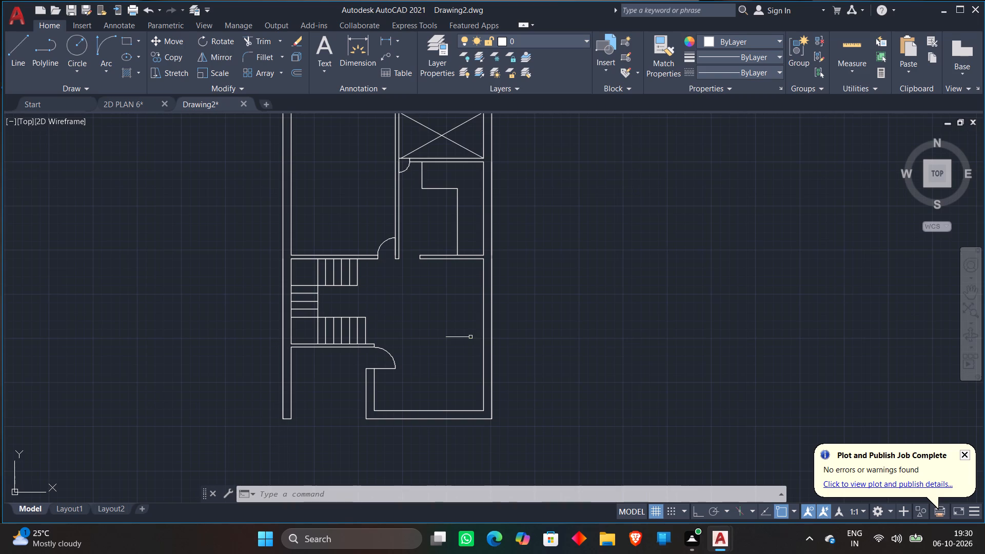
scroll(470, 337, up, 1)
scroll(470, 337, down, 1)
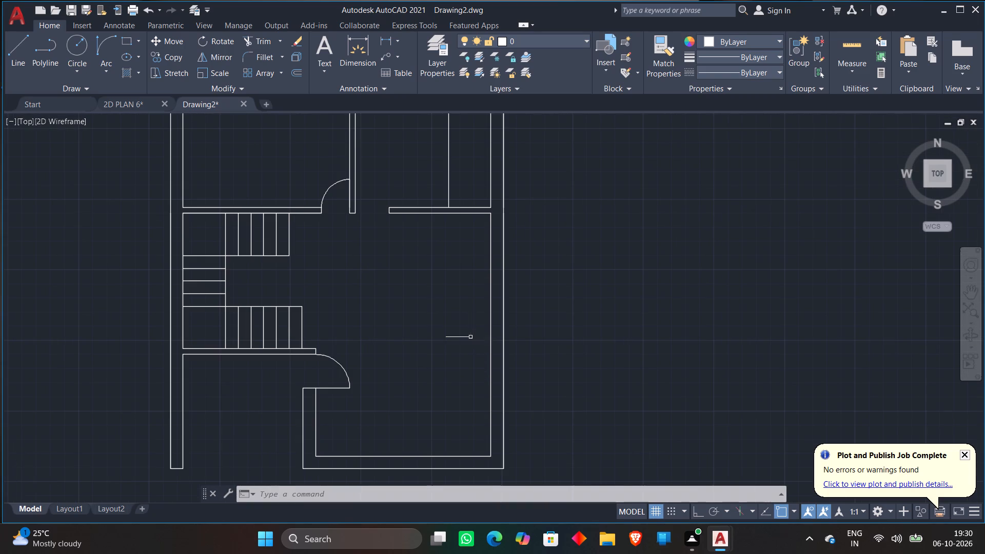
scroll(470, 337, down, 1)
Open DesignCenter and insert the Bed - Queen block at scale 1 in the empty space east of the plan.
text(DC)
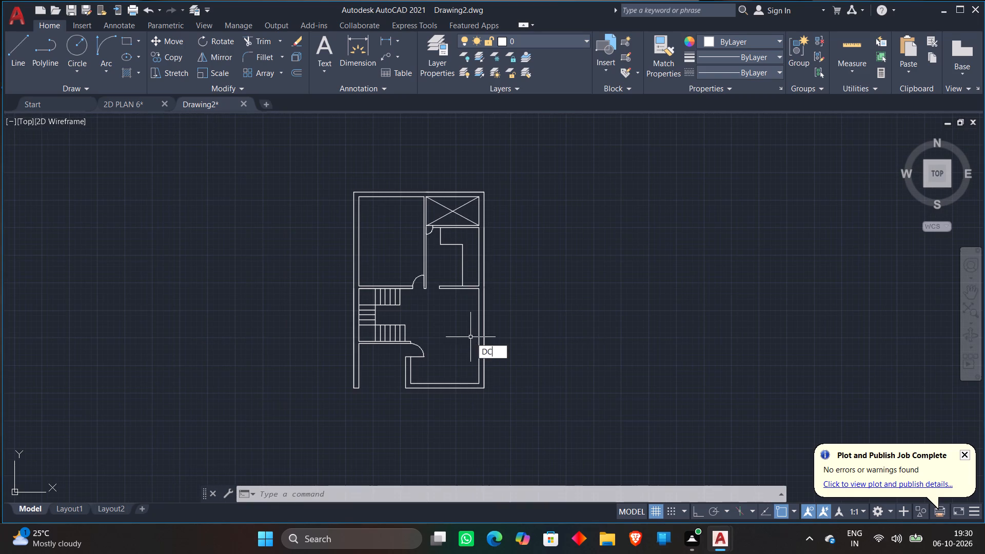
key(space)
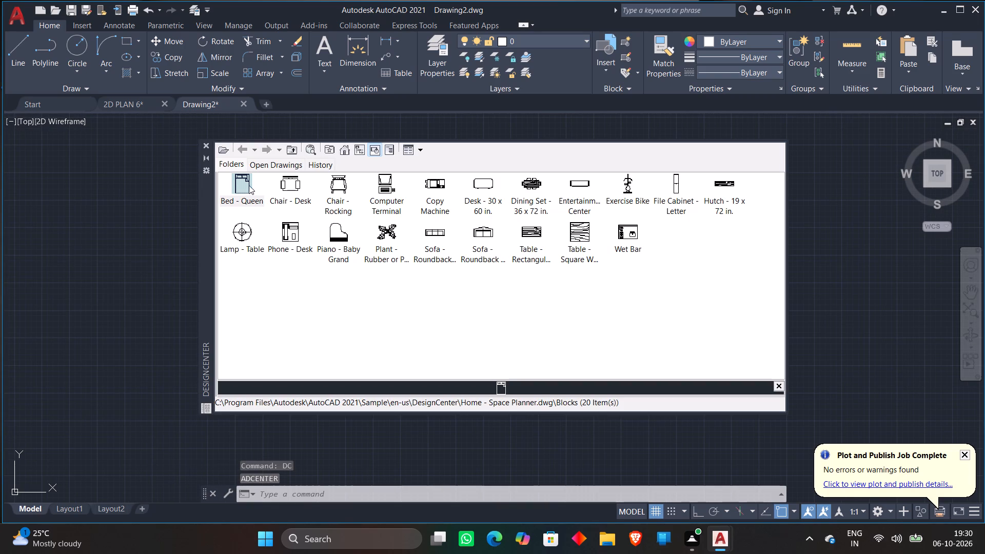
click(249, 185)
double_click(248, 182)
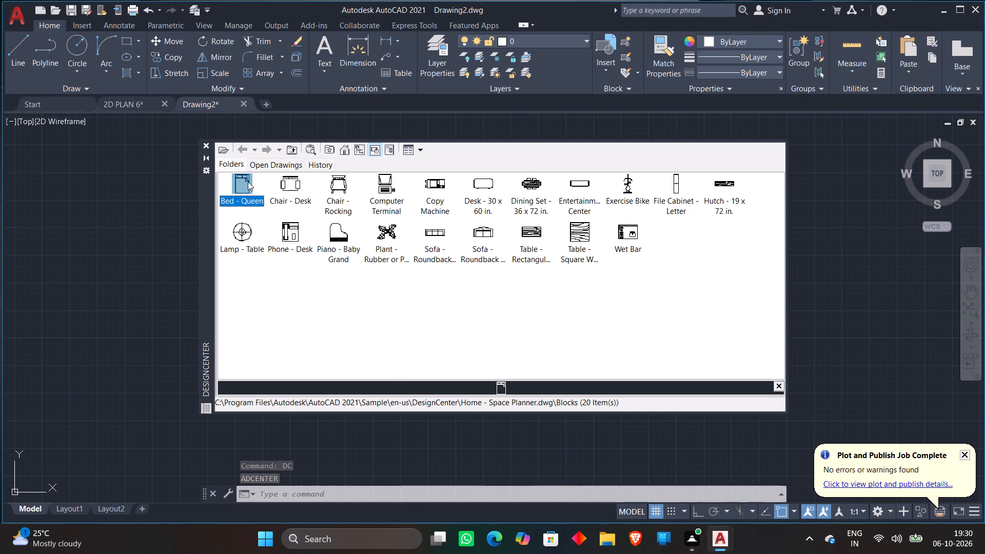
click(563, 349)
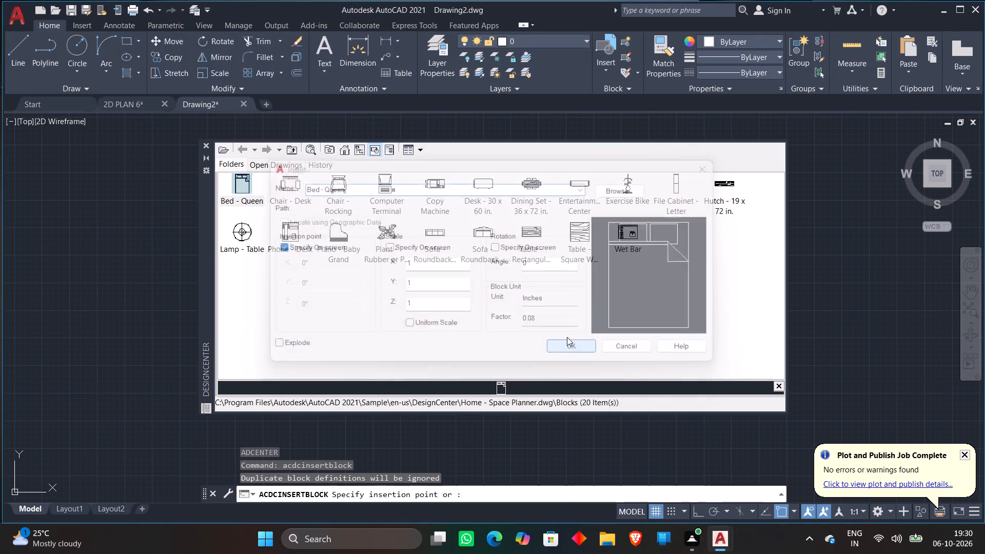
click(804, 205)
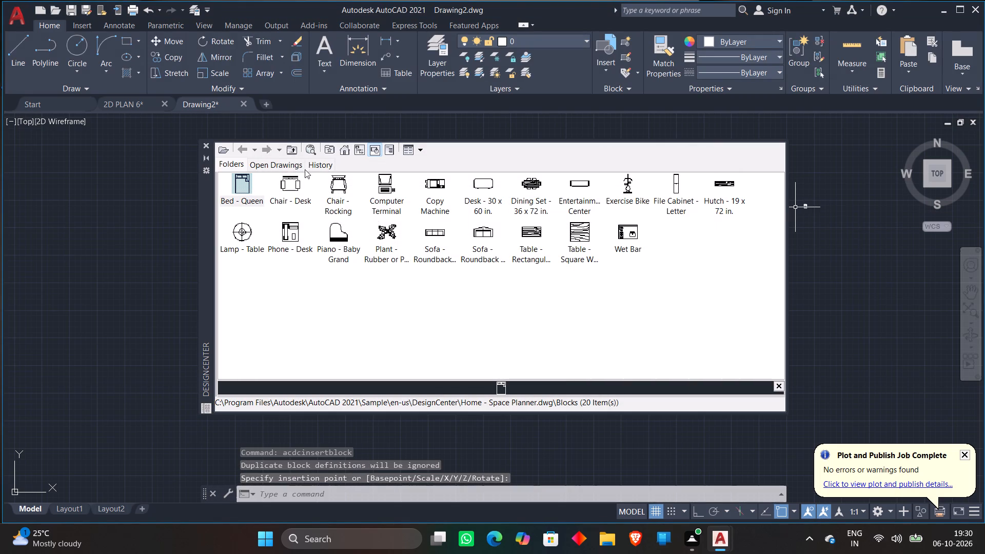
Insert the Chair - Desk block at scale 1 outside the plan, southeast of the bed block.
double_click(294, 182)
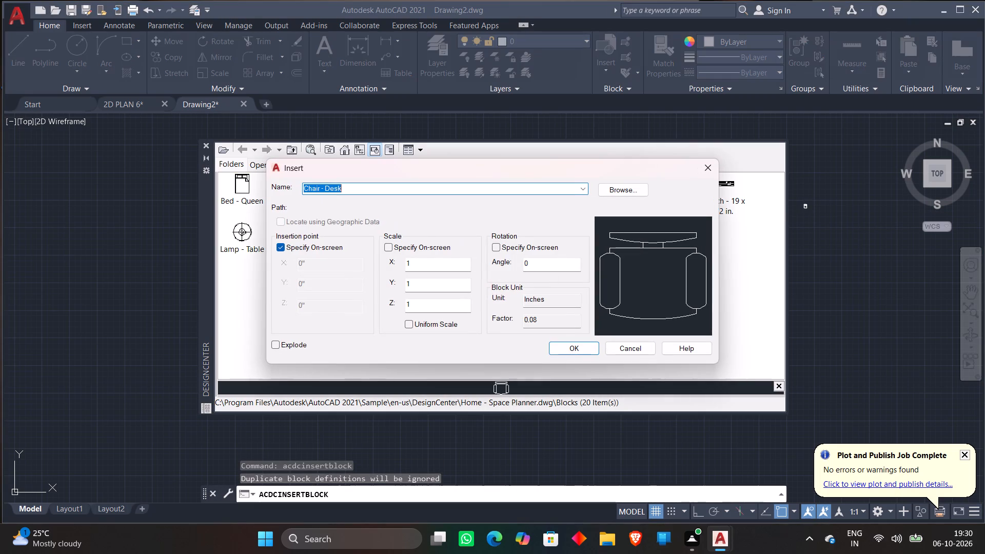
click(570, 351)
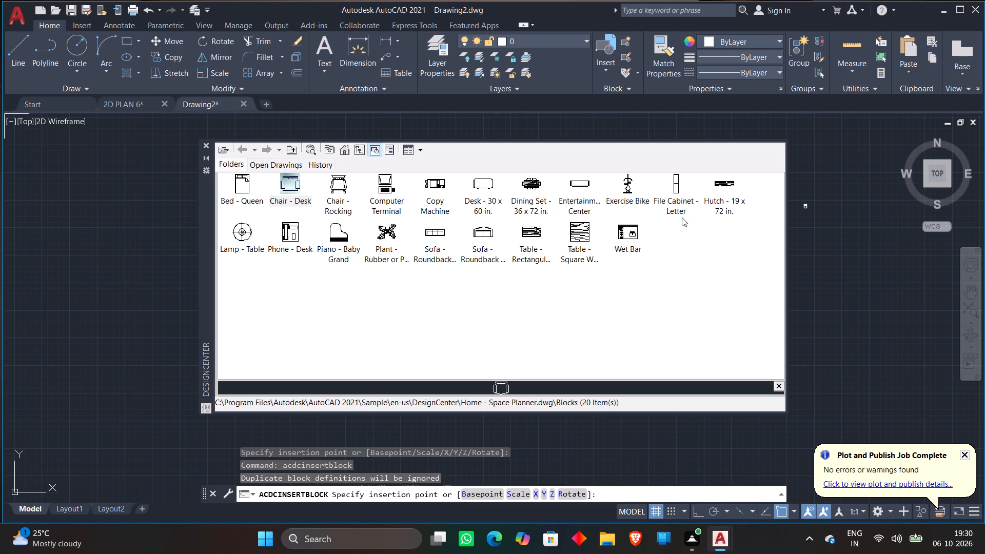
click(820, 225)
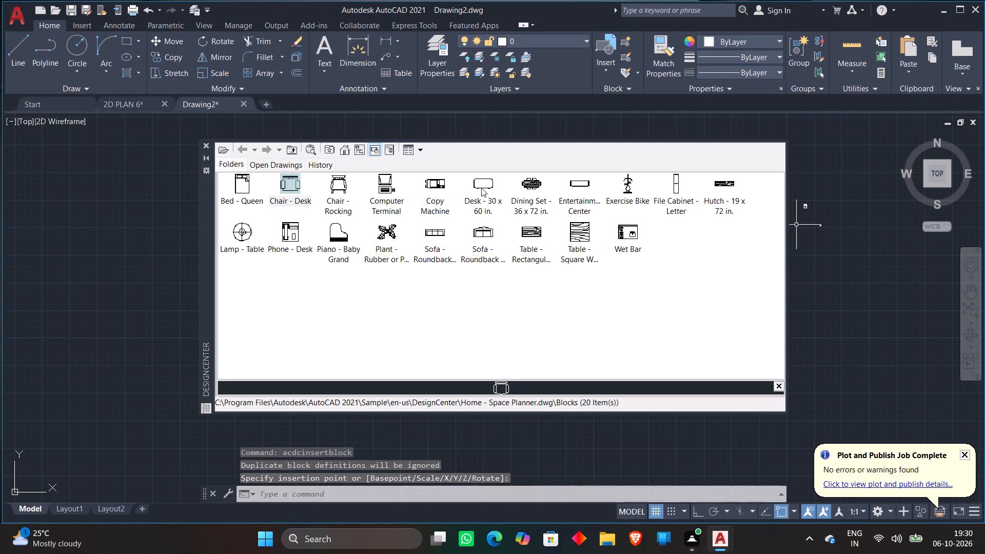
Insert the Desk - 30 x 60 in. block at scale 1 outside the plan, east of the bed block.
double_click(481, 188)
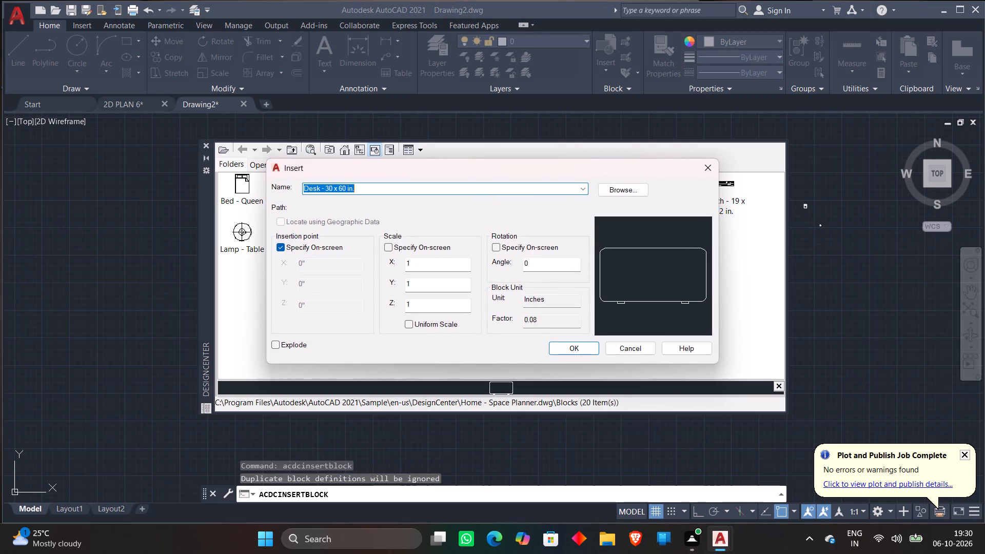
click(557, 346)
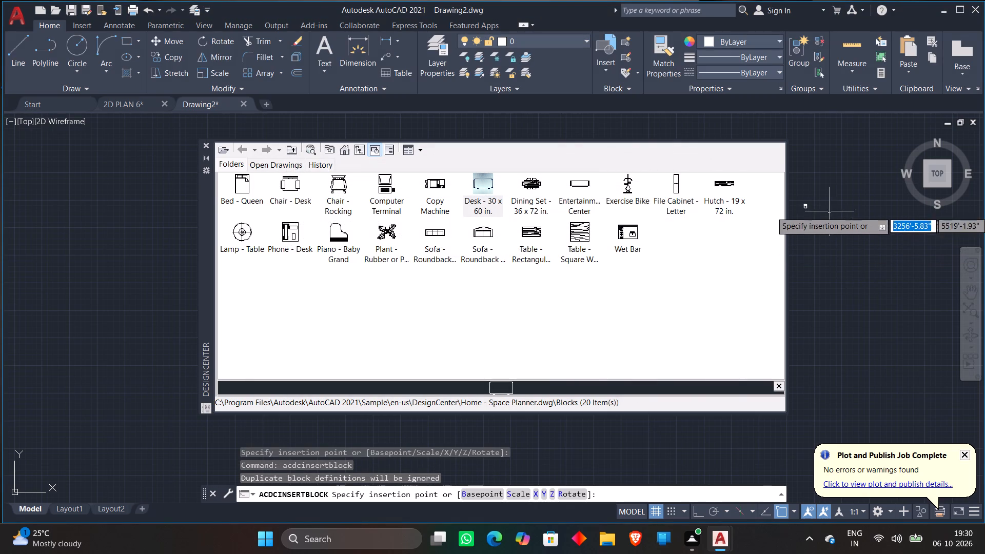
click(825, 206)
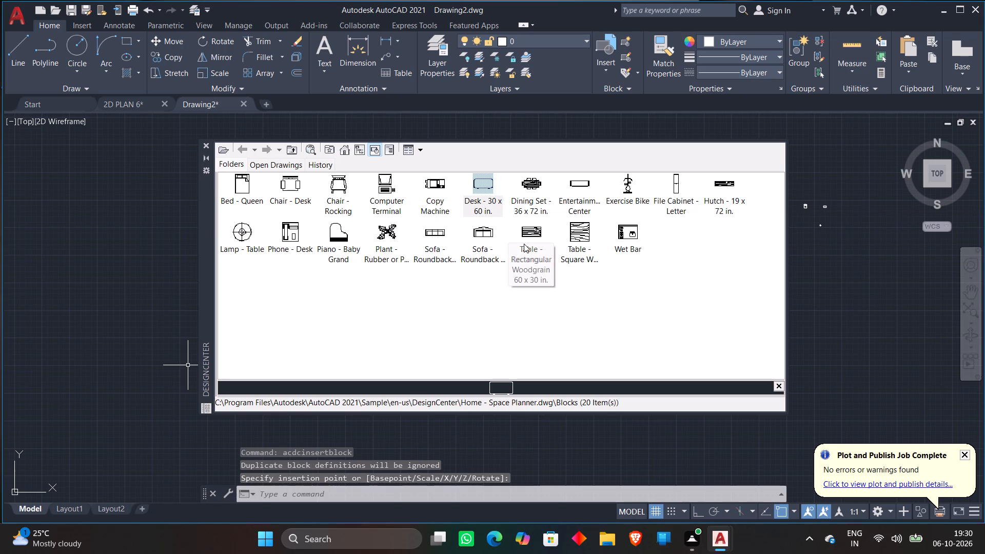
Insert the Sofa - Roundback 7 ft. block at scale 1 outside the plan, south of the bed block.
double_click(434, 233)
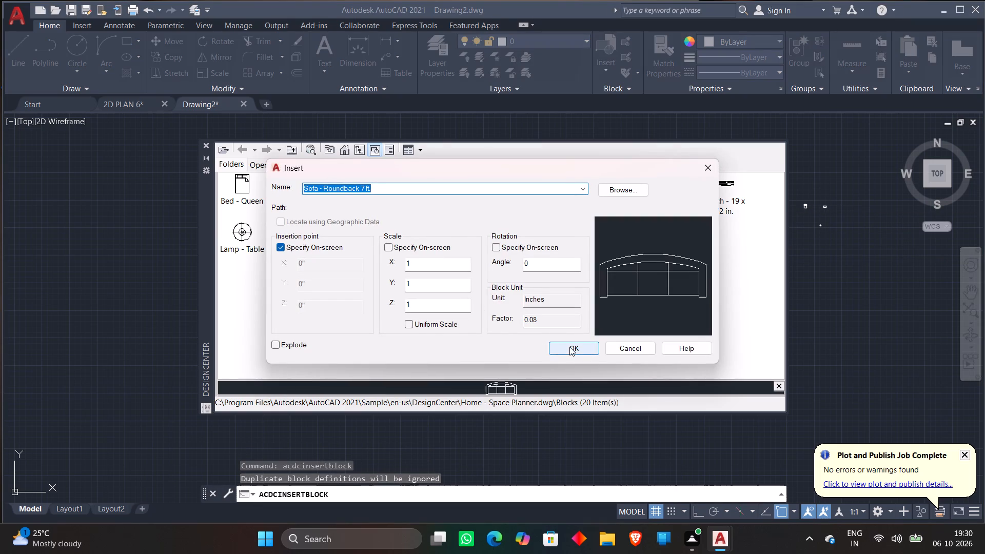
click(569, 347)
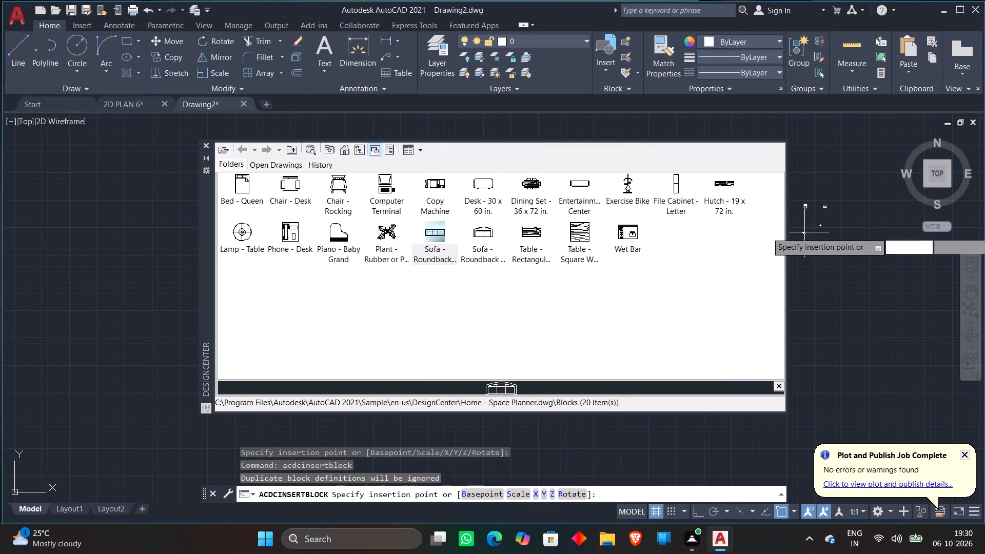
click(805, 228)
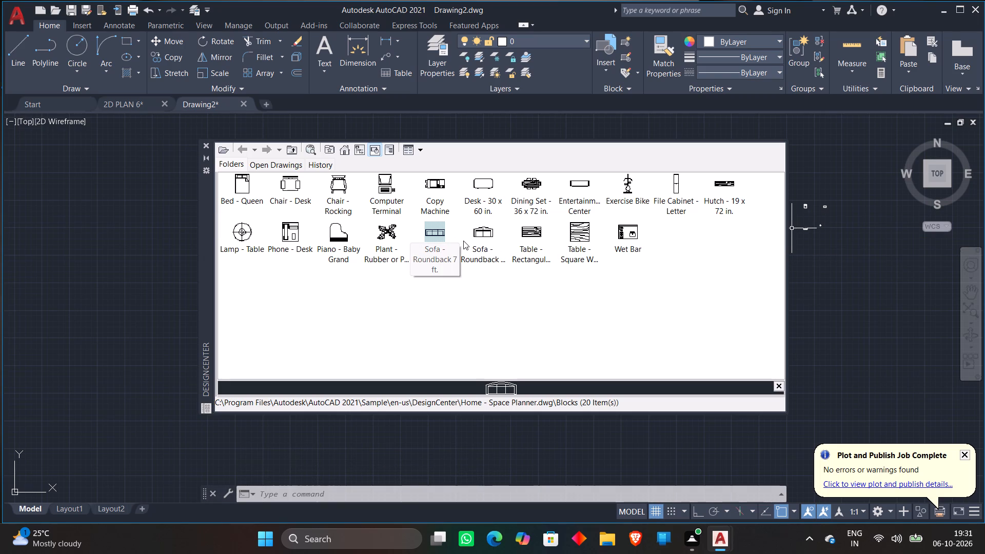
Insert the Sofa - Roundback Loveseat 5 ft. block at scale 1, southeast of the desk chair block.
double_click(484, 232)
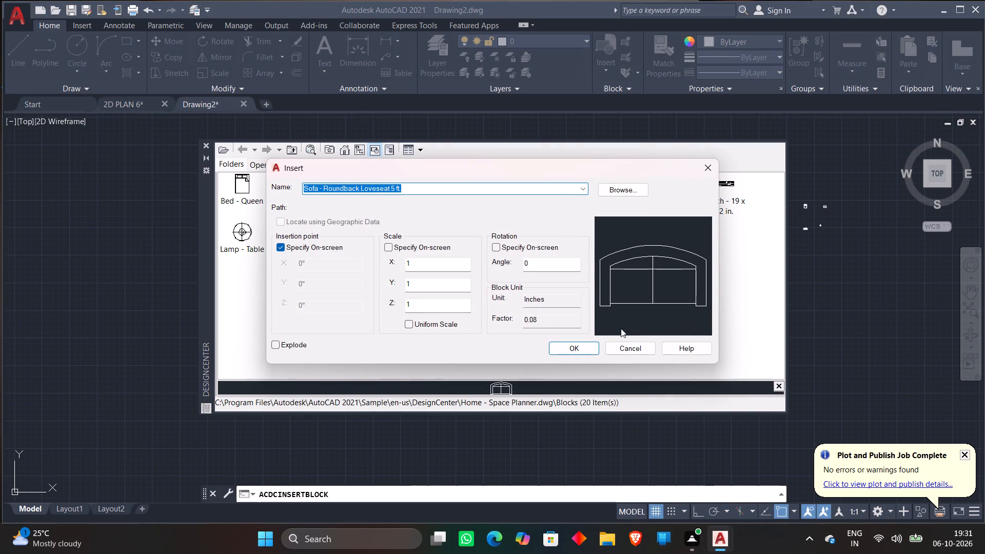
click(569, 348)
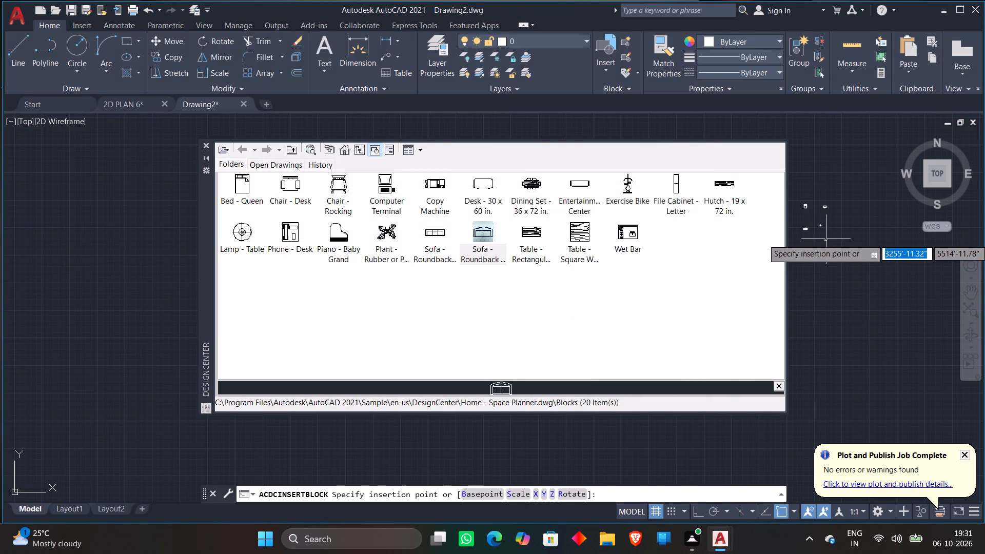
click(826, 239)
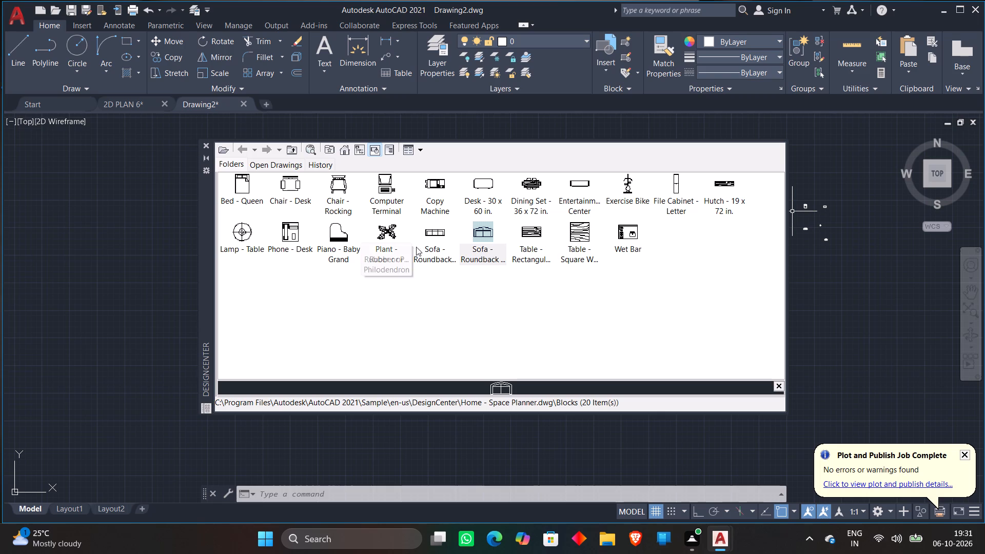
Browse the DesignCenter sample drawings, examining the blocks in Electrical Power.dwg and Home - Space Planner.dwg.
click(246, 149)
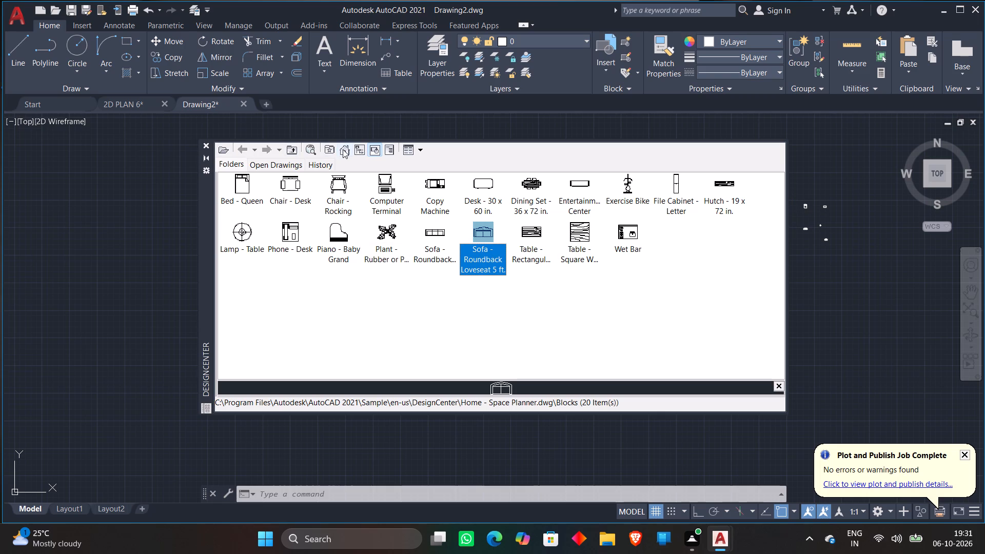
click(343, 149)
double_click(337, 189)
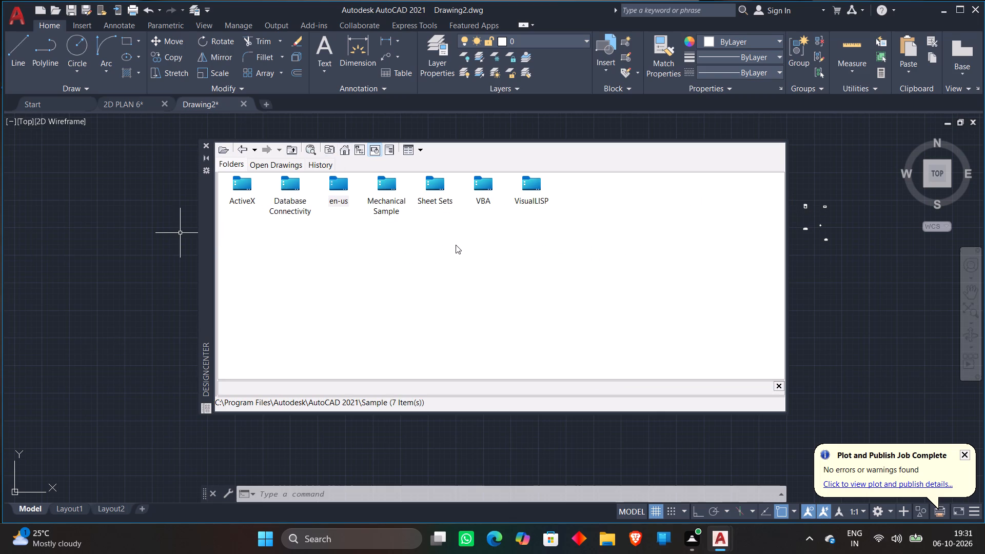
double_click(336, 183)
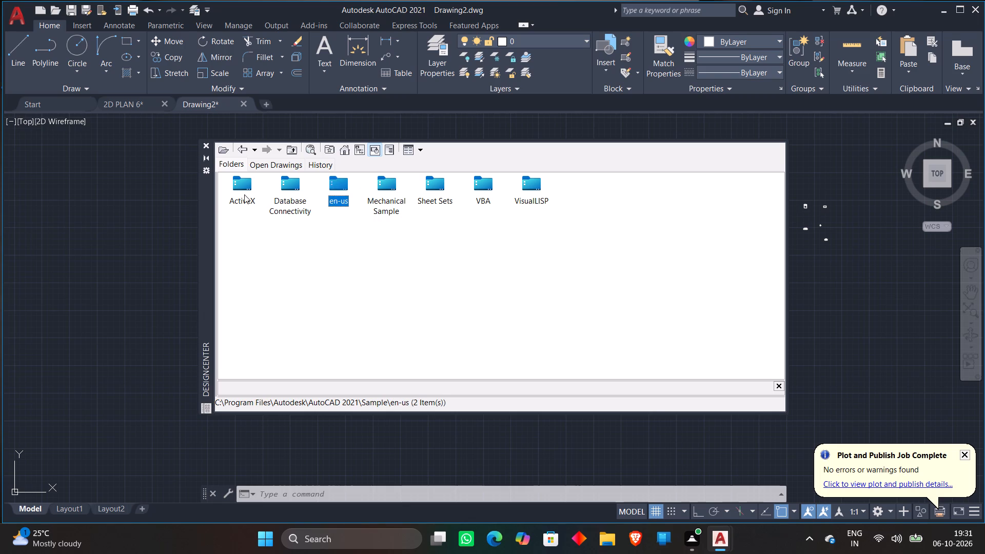
double_click(244, 193)
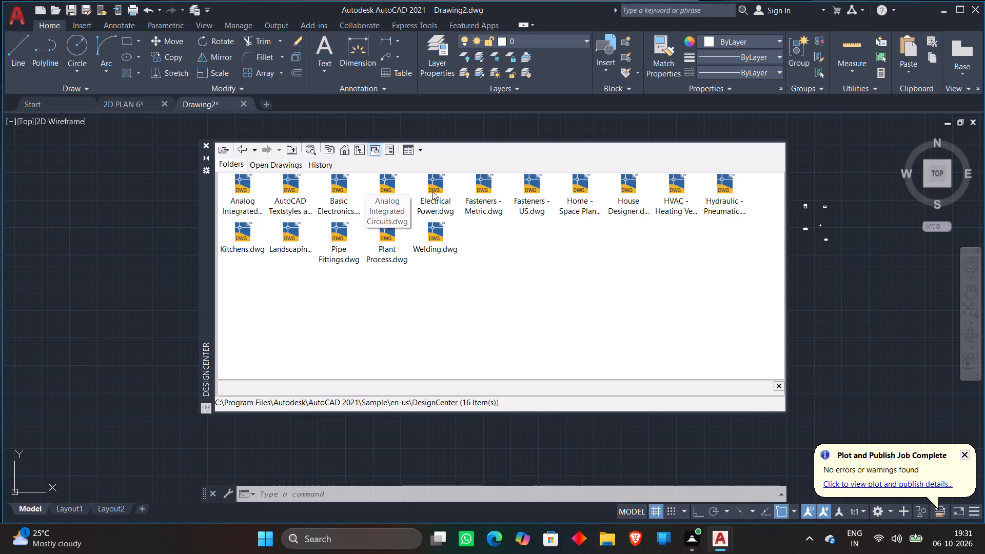
double_click(441, 191)
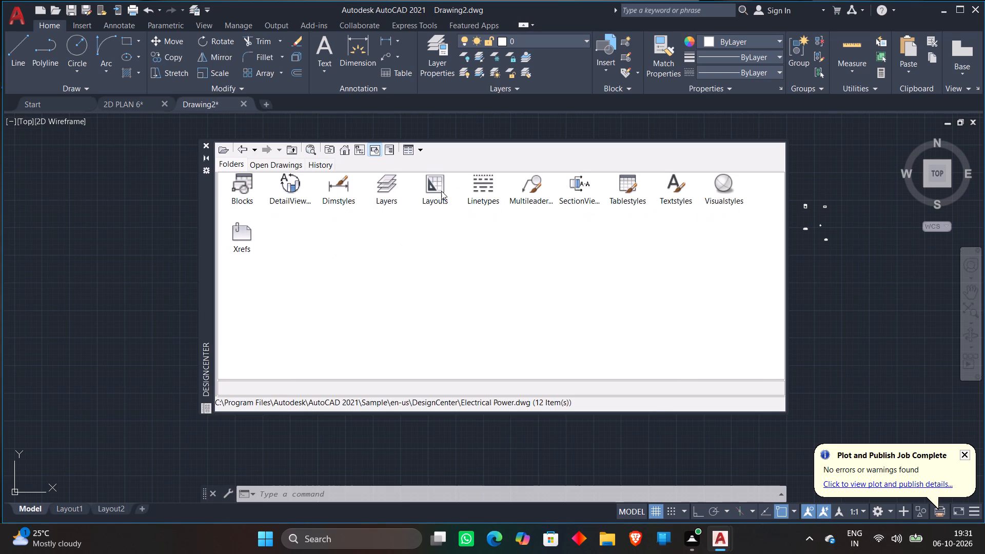
double_click(248, 198)
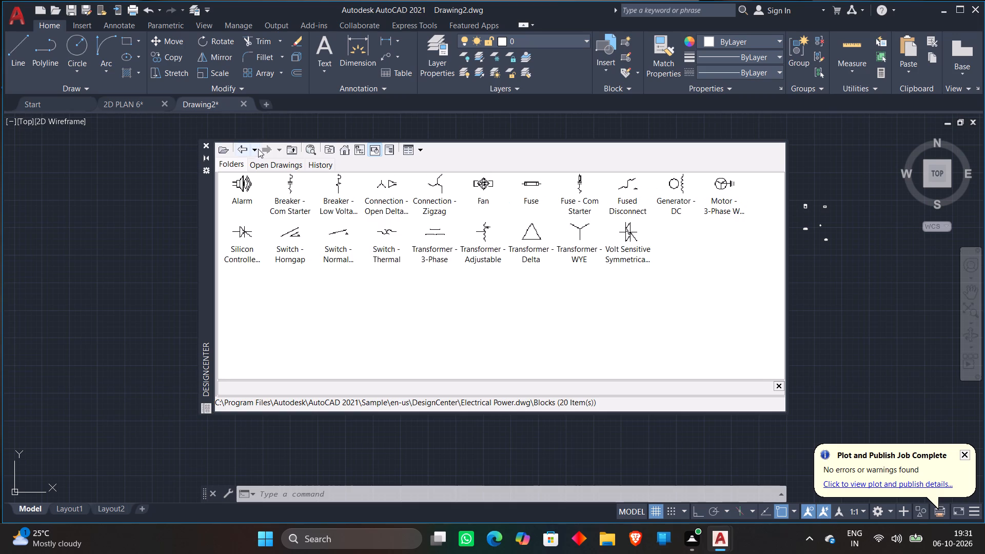
click(239, 146)
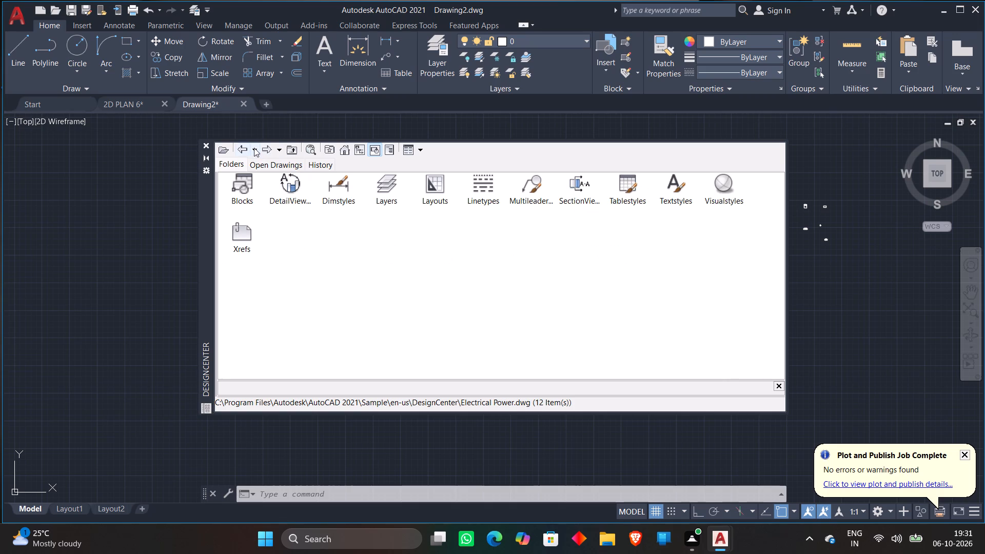
click(248, 149)
double_click(570, 192)
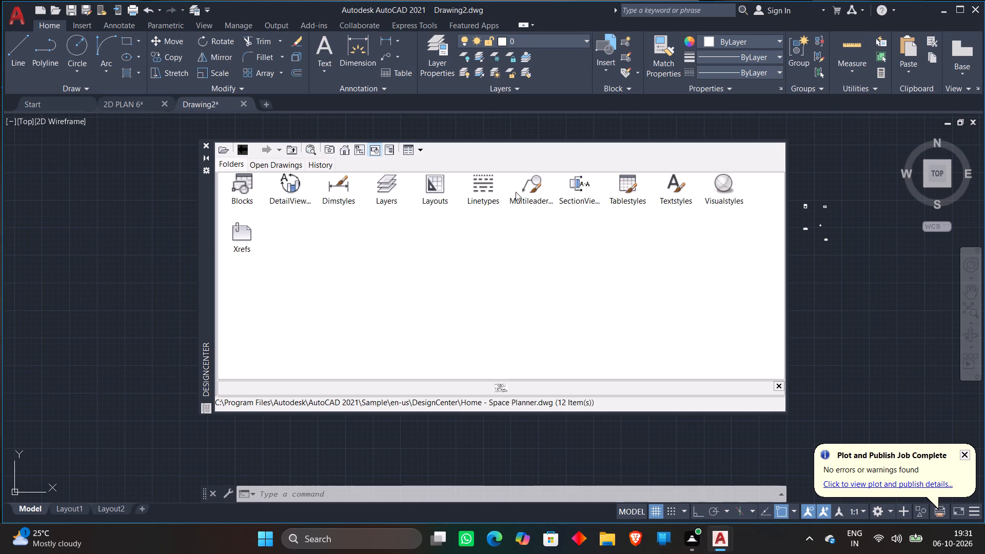
double_click(250, 192)
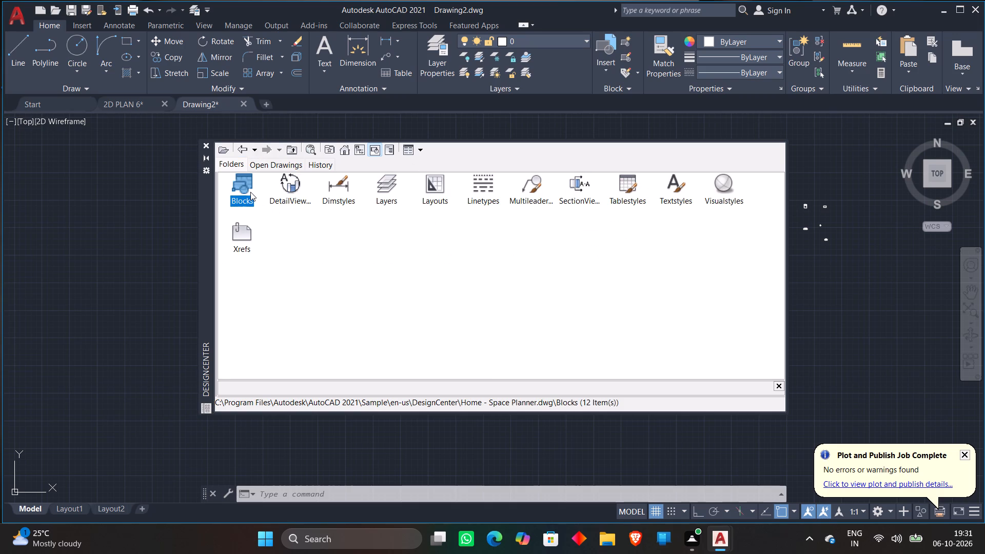
click(243, 151)
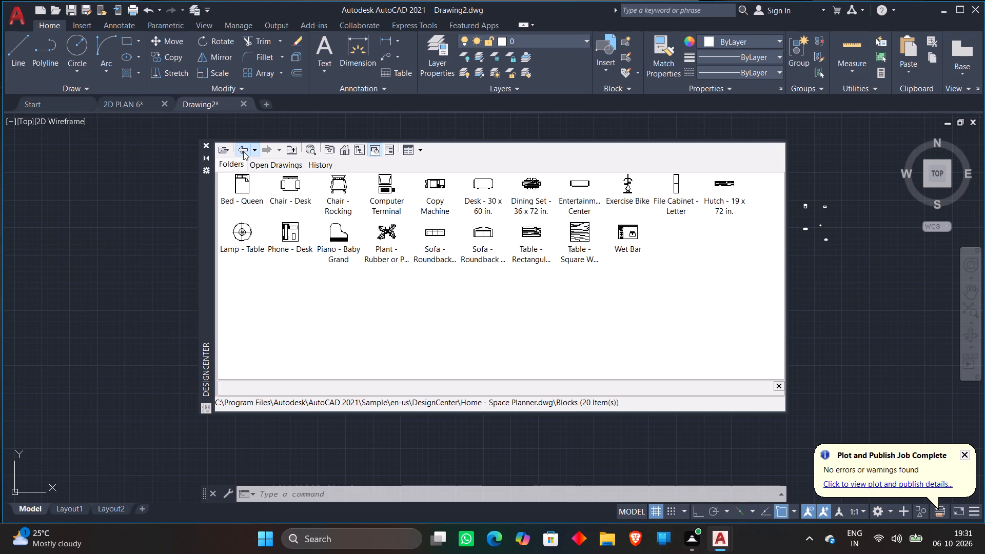
click(243, 151)
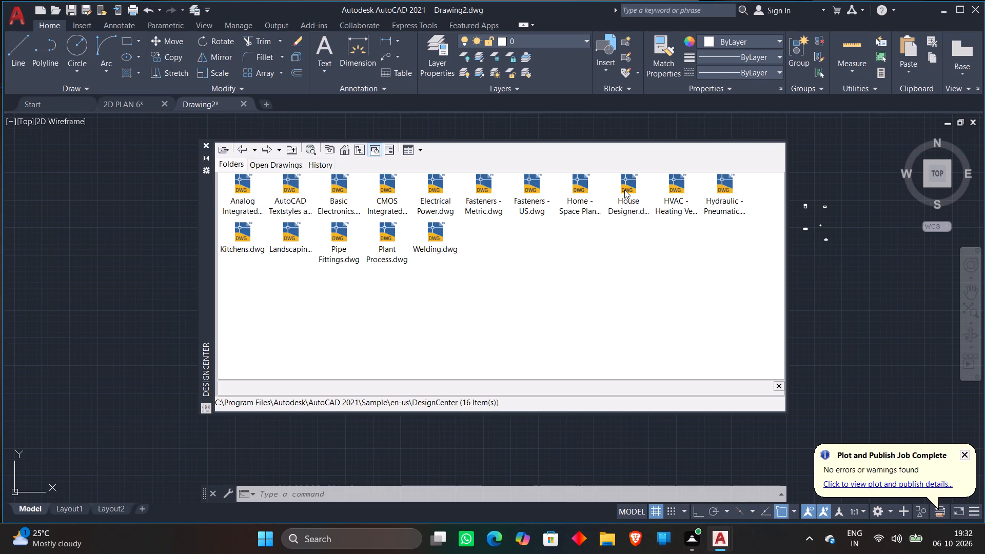
Insert the Toilet - top block from House Designer.dwg at scale 1, just east of the desk chair block.
double_click(624, 190)
double_click(249, 196)
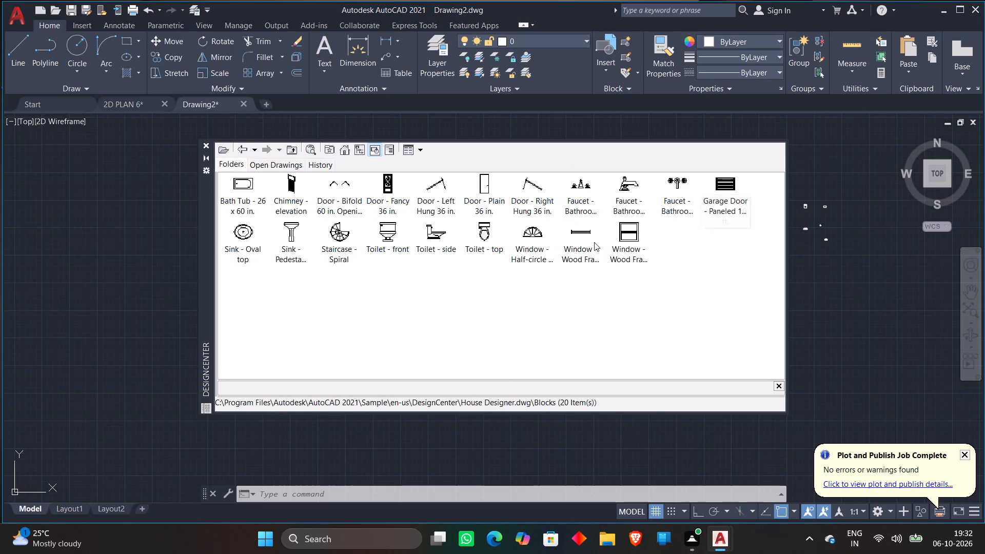
double_click(491, 240)
click(565, 350)
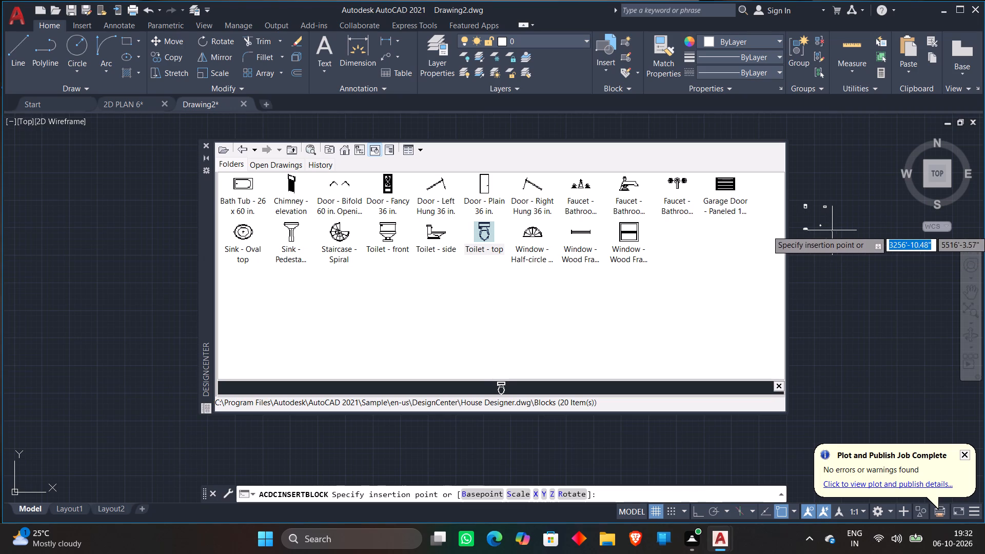
click(833, 221)
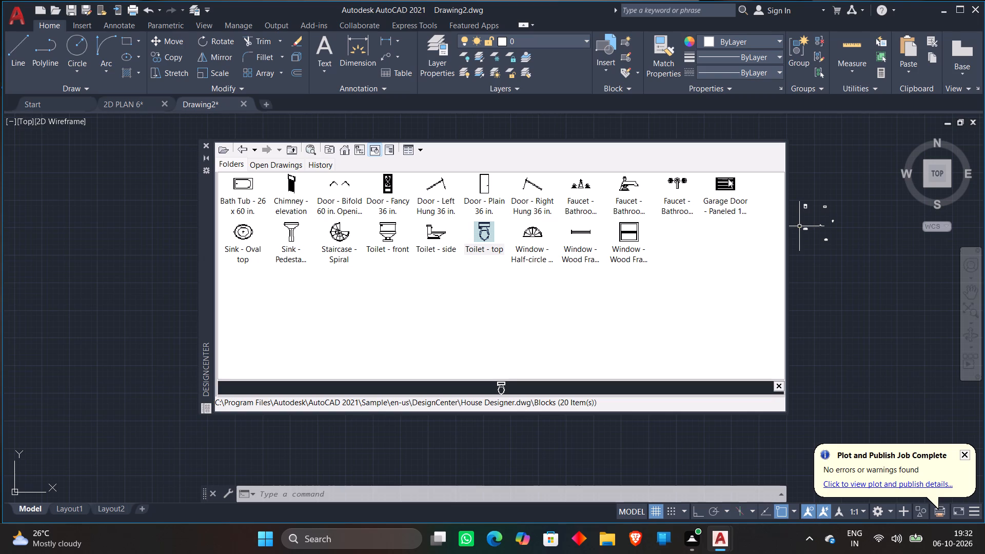
Insert the Range-Oven - 30 in top block from Kitchens.dwg at scale 1, south of the 7 ft sofa block.
click(242, 146)
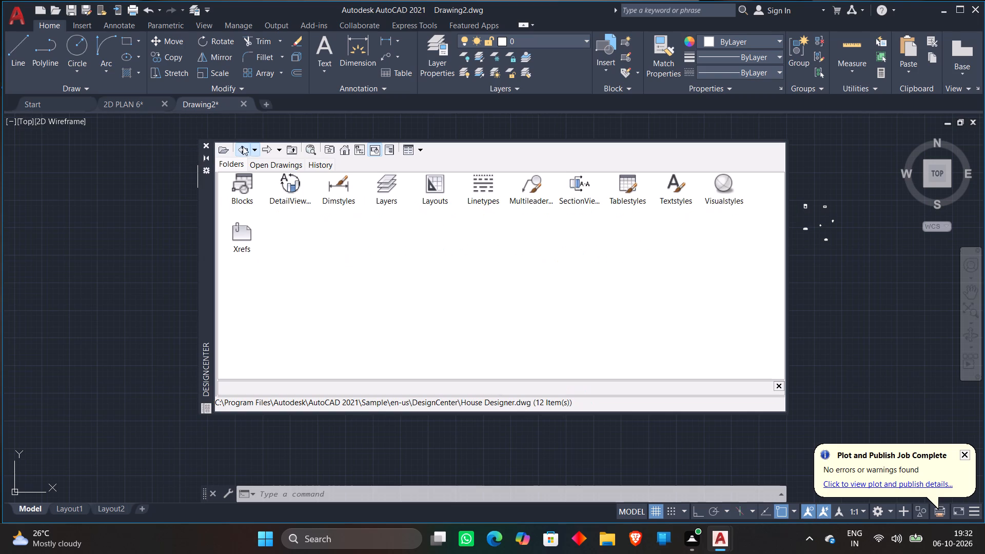
click(242, 148)
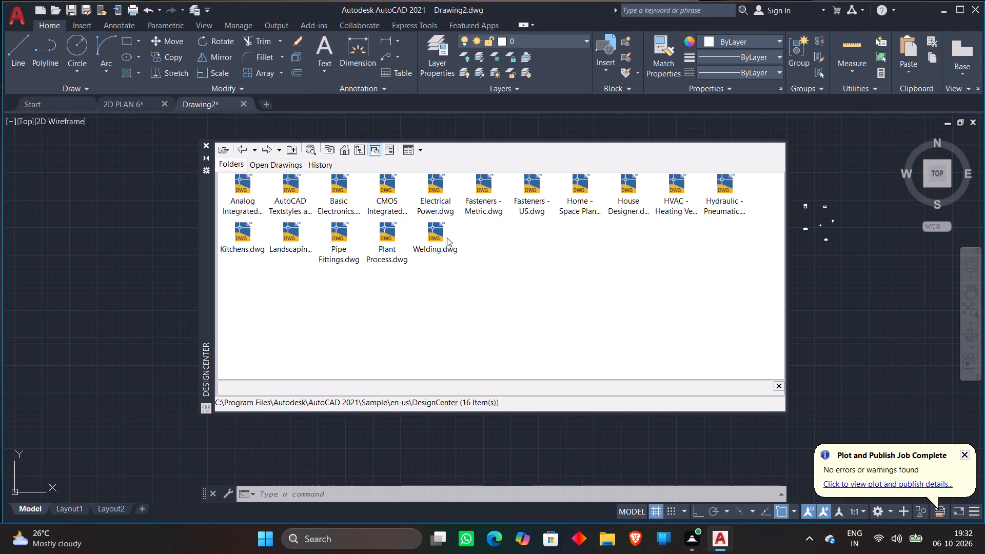
double_click(249, 241)
double_click(240, 194)
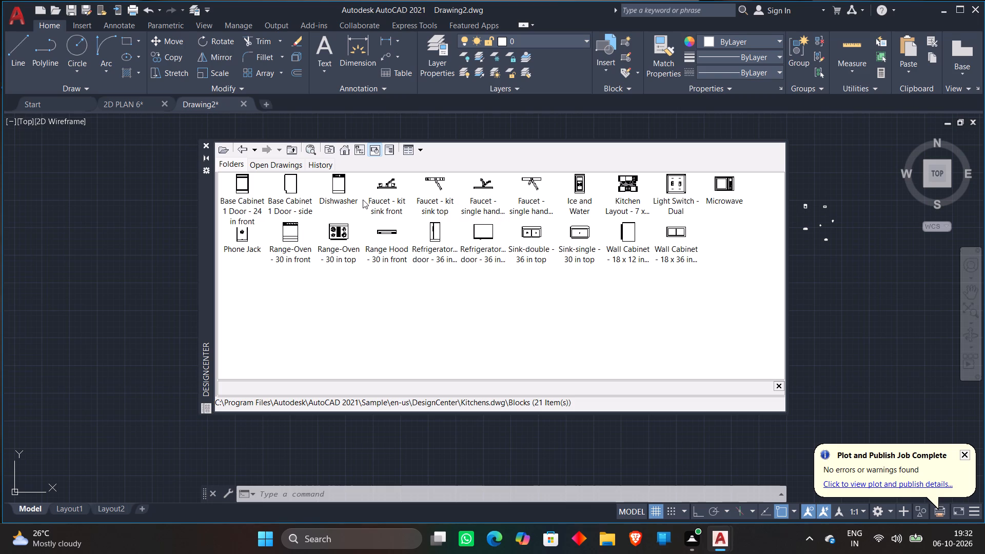
double_click(343, 239)
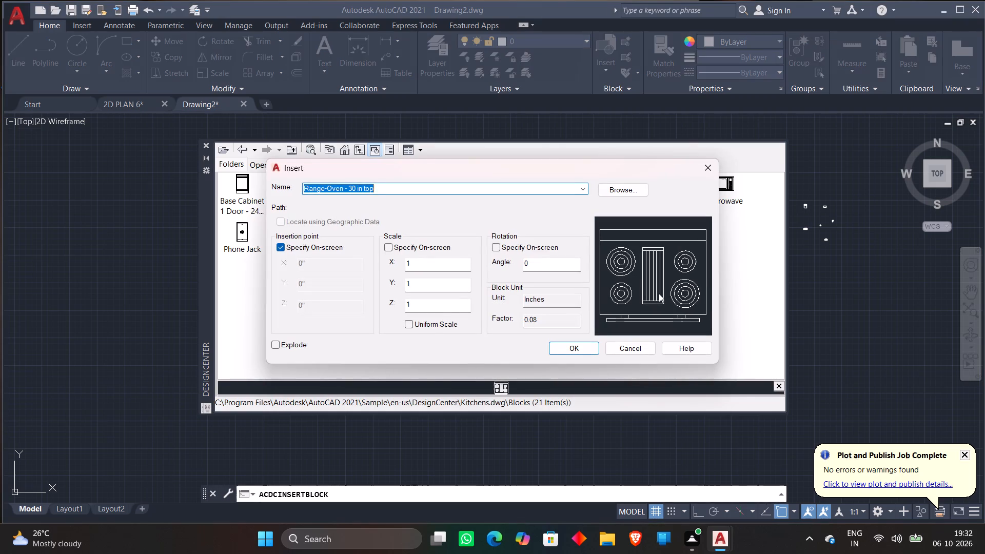
click(578, 345)
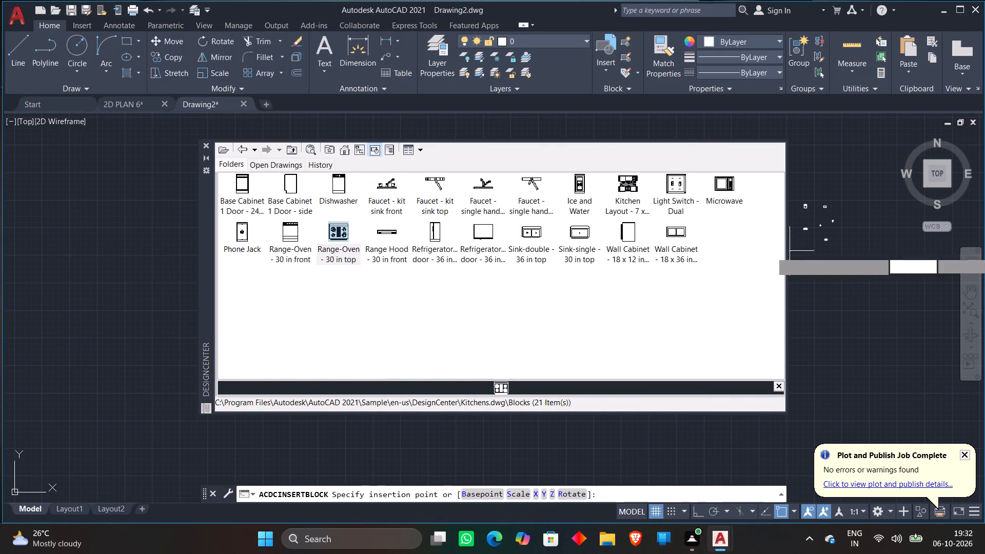
click(806, 248)
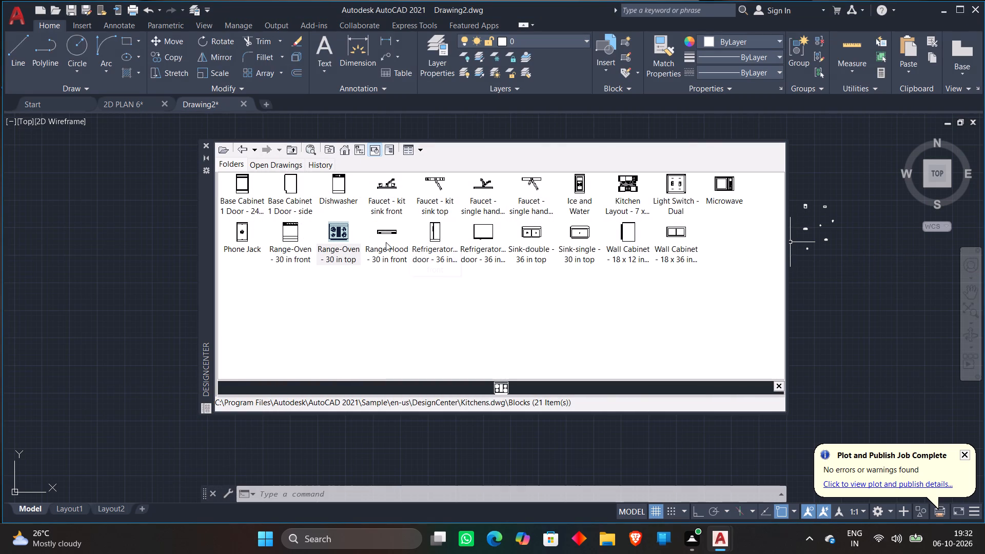
Insert the Sink-double - 36 in top block at scale 1, south of the loveseat block.
double_click(533, 231)
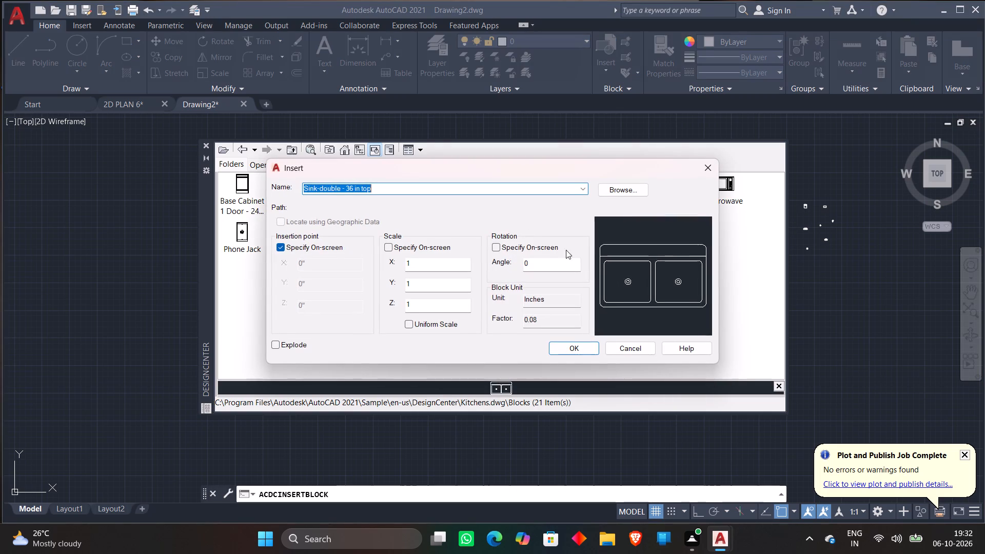
click(580, 348)
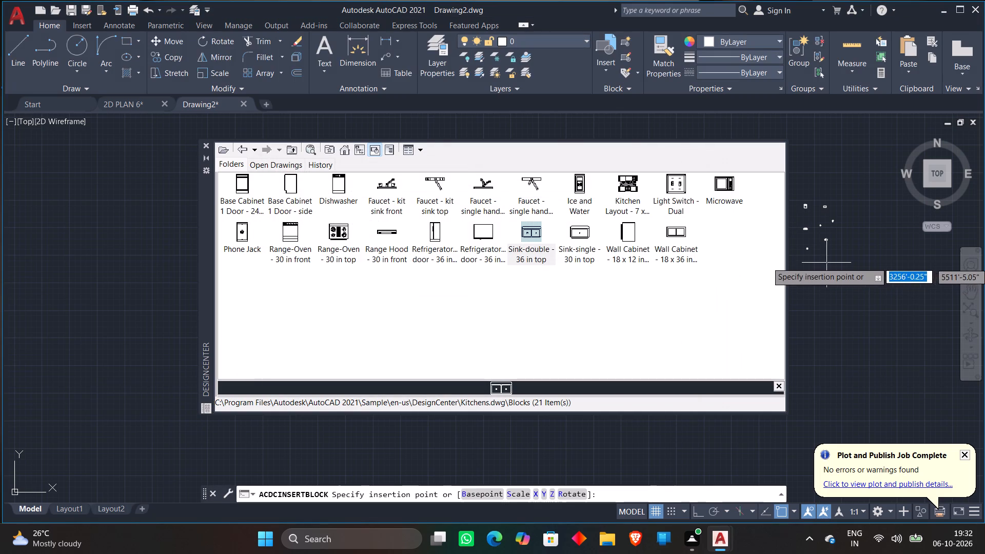
click(824, 259)
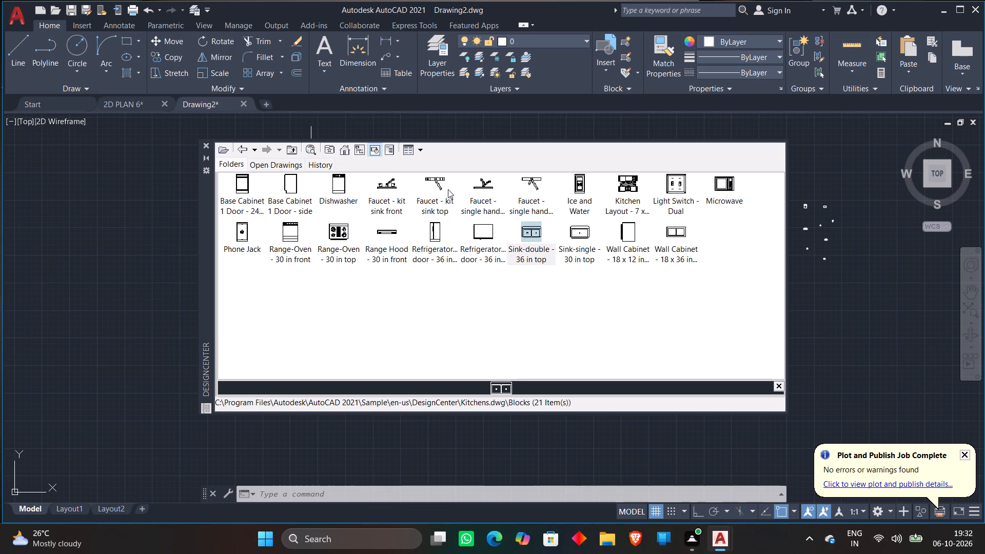
Browse the DesignCenter sample drawings, examining the blocks in Landscaping.dwg and Basic Electronics.dwg.
click(244, 149)
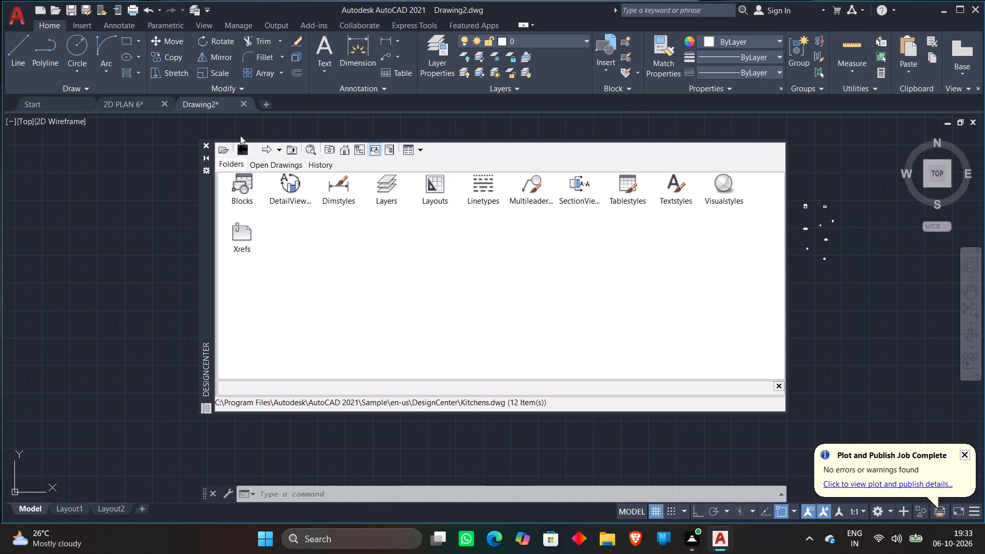
click(241, 149)
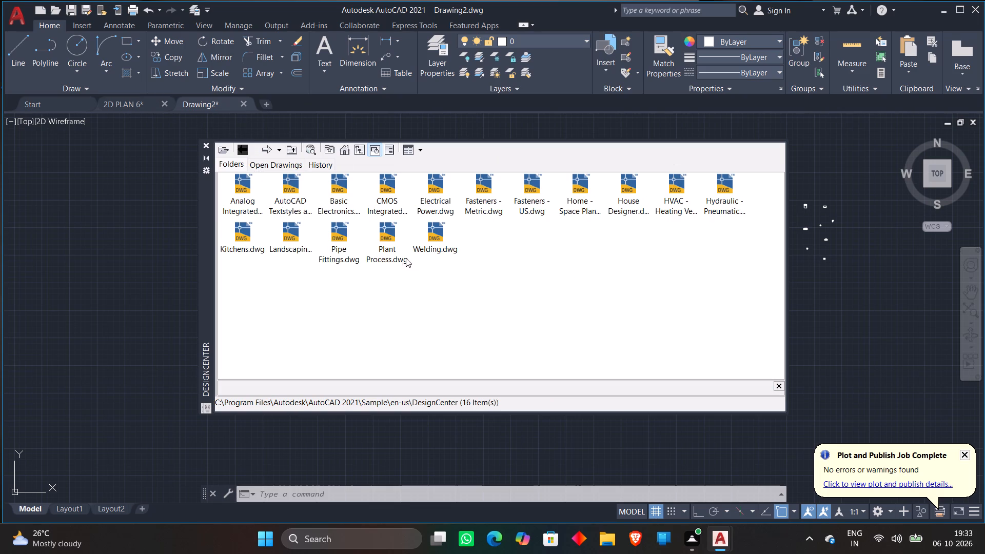
double_click(279, 236)
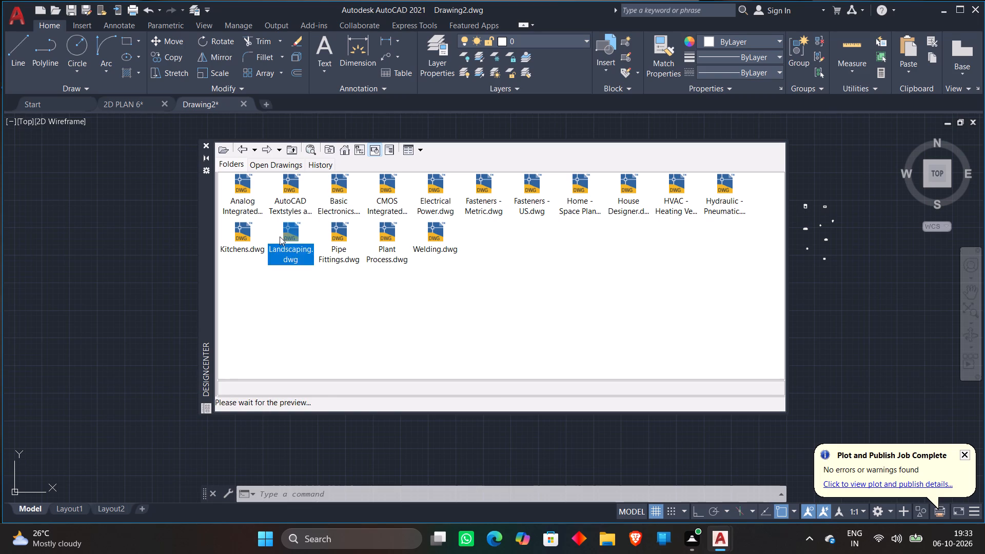
double_click(250, 182)
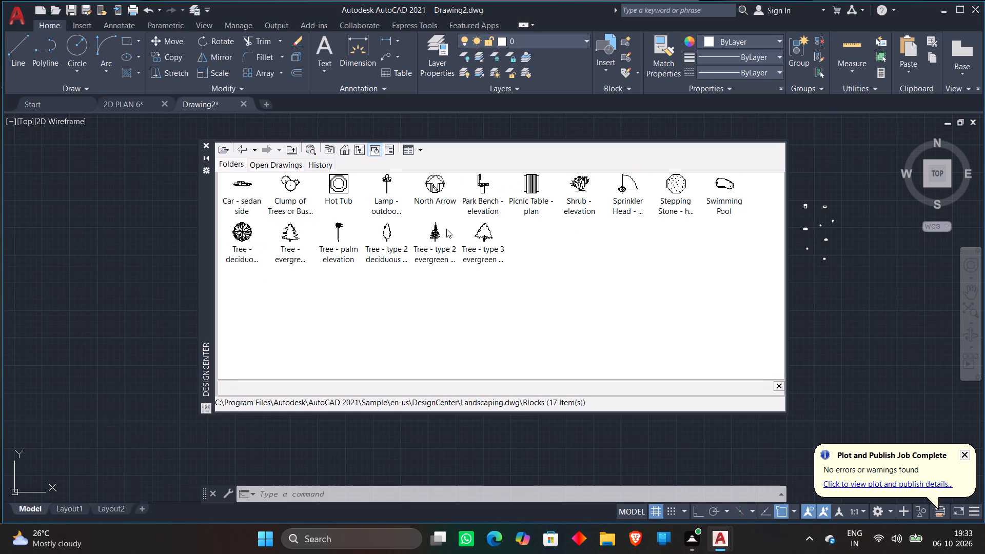
click(248, 148)
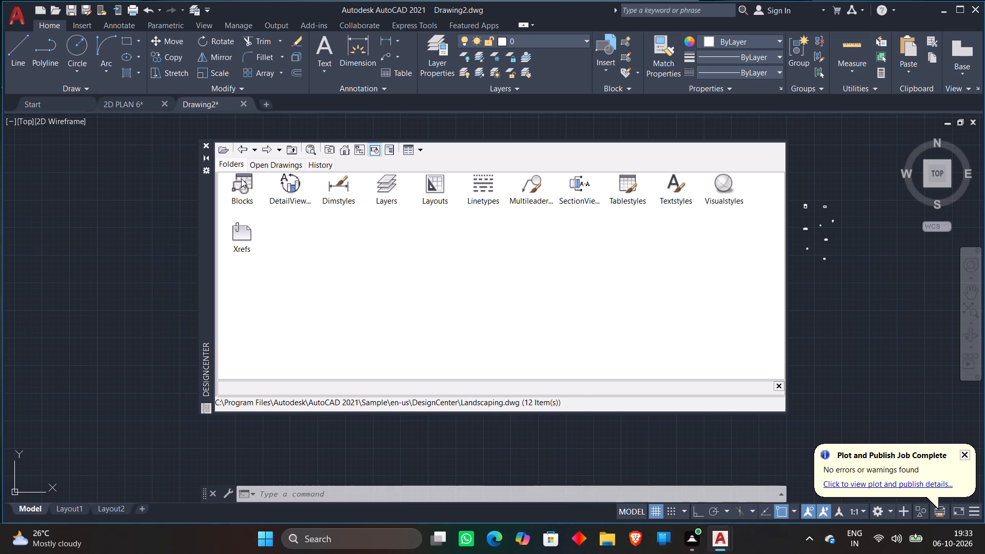
double_click(241, 179)
double_click(239, 153)
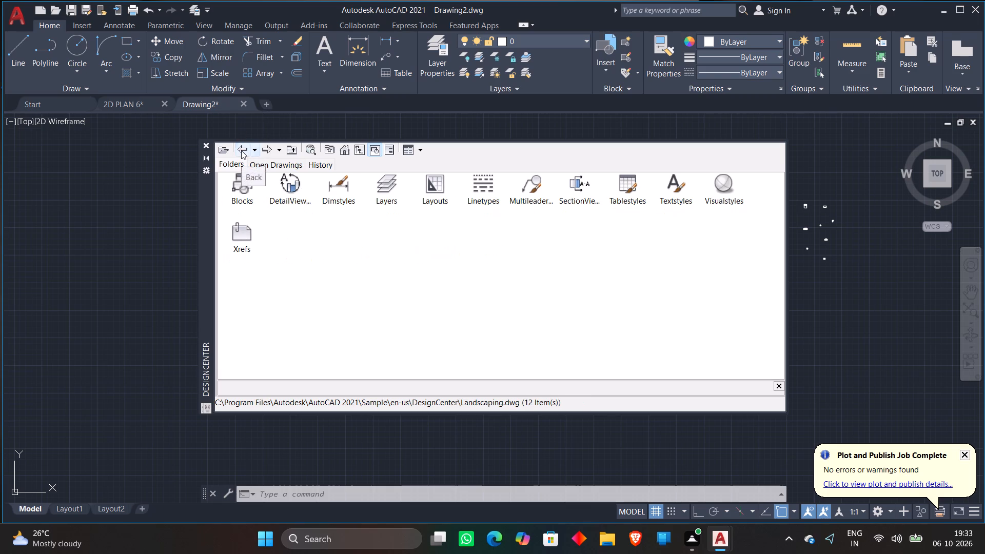
click(241, 150)
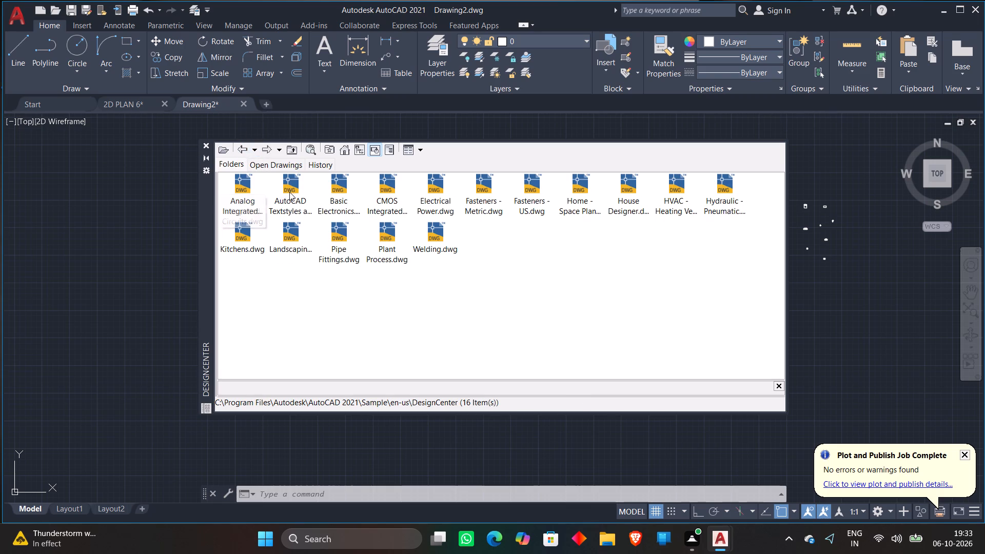
double_click(345, 191)
double_click(248, 188)
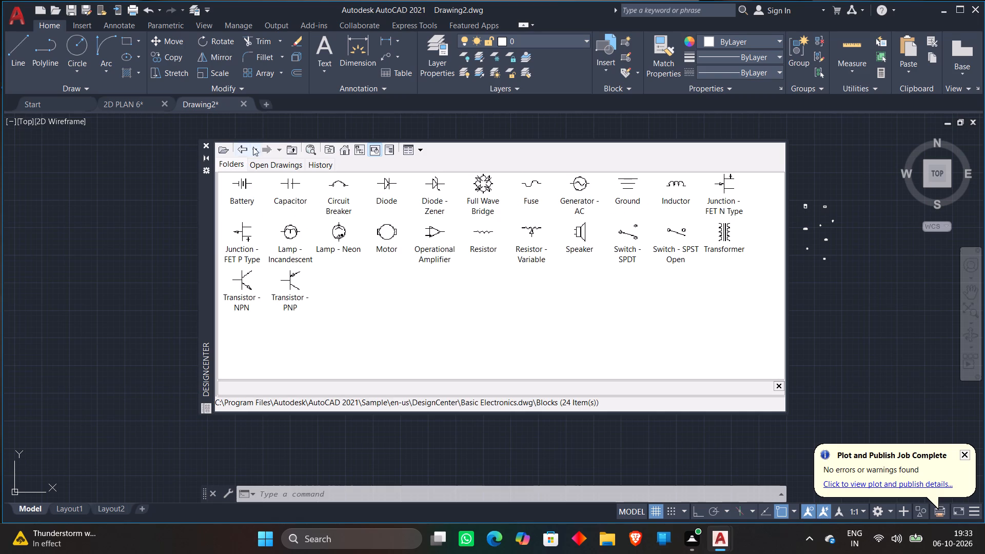
click(238, 149)
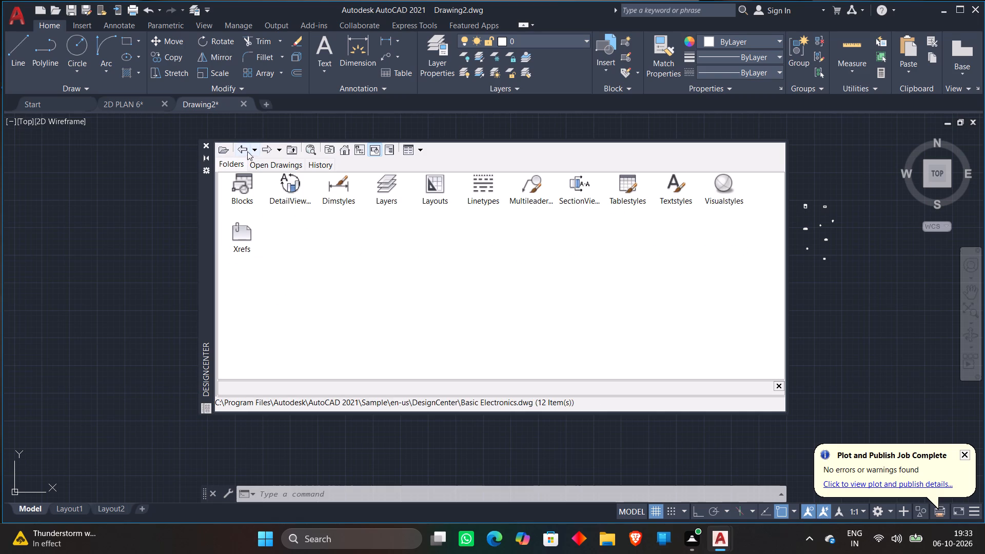
click(244, 147)
Examine the blocks in the CMOS Integrated Circuits.dwg, Electrical Power.dwg and Fasteners - US.dwg sample drawings.
double_click(392, 190)
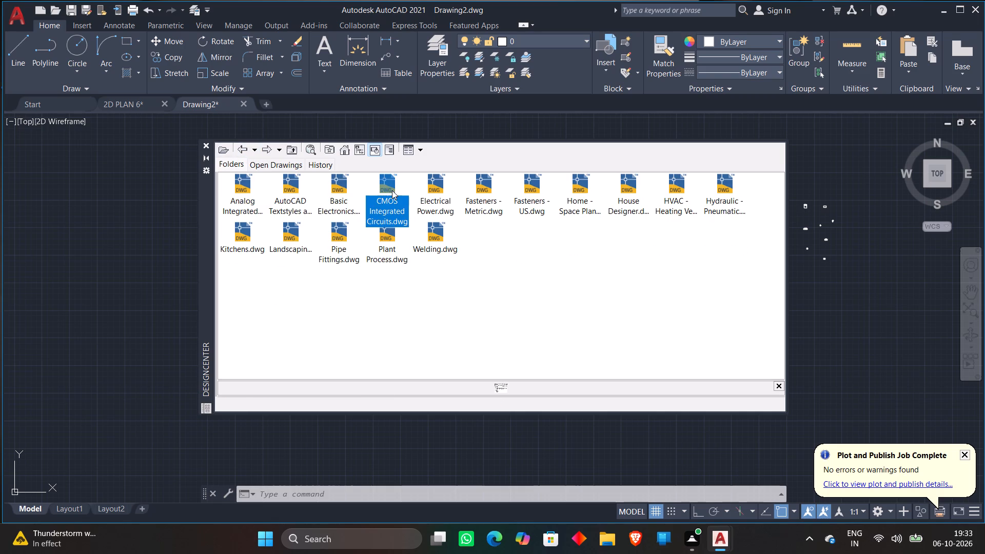
double_click(230, 186)
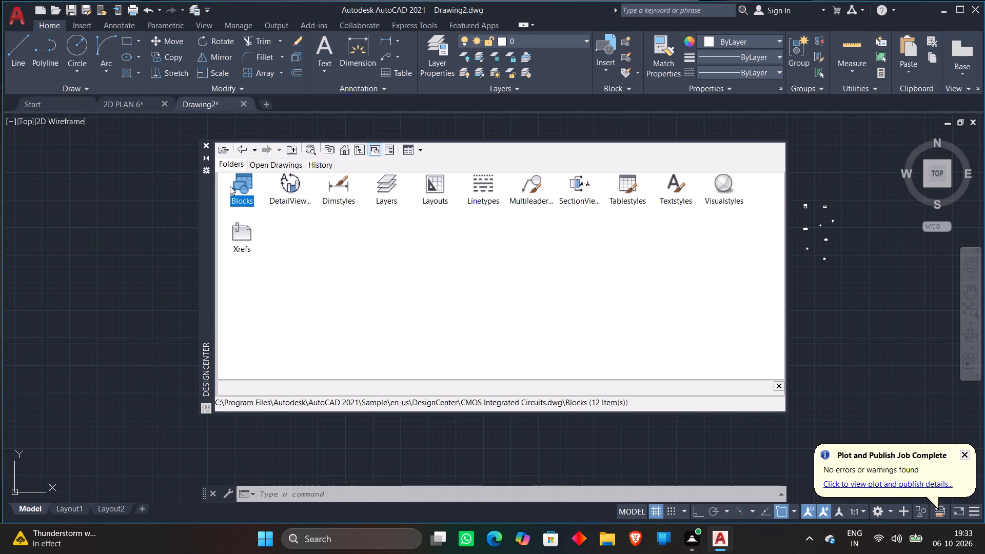
click(237, 150)
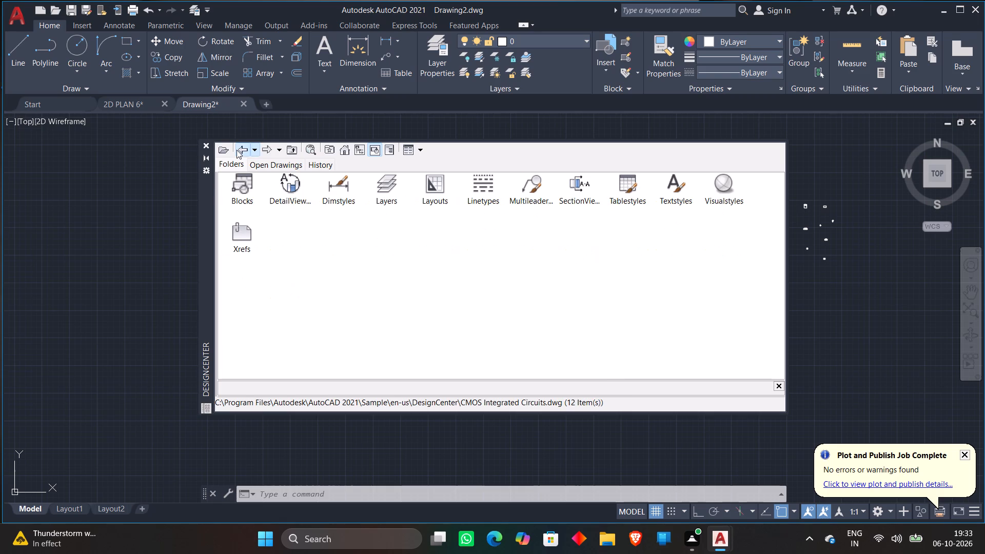
click(237, 150)
double_click(441, 193)
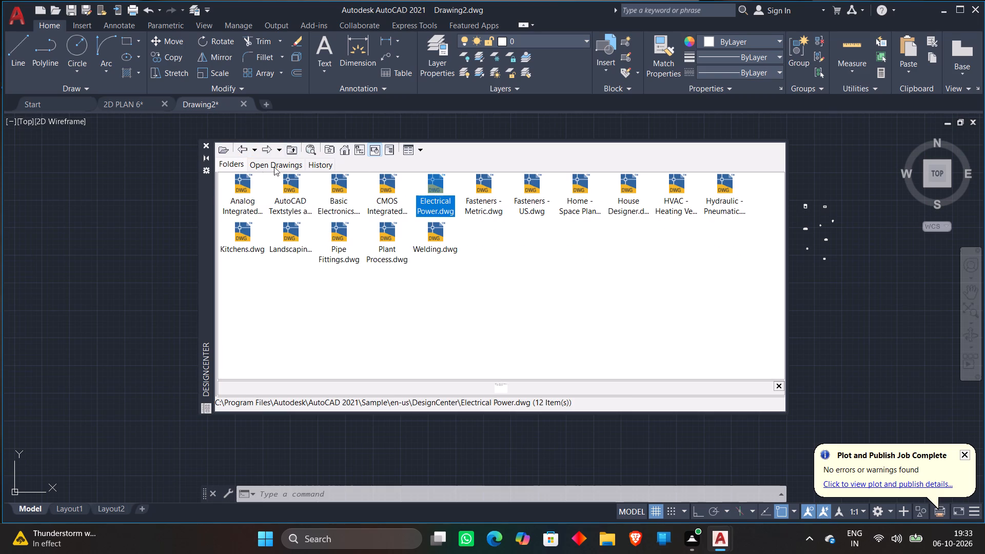
double_click(249, 179)
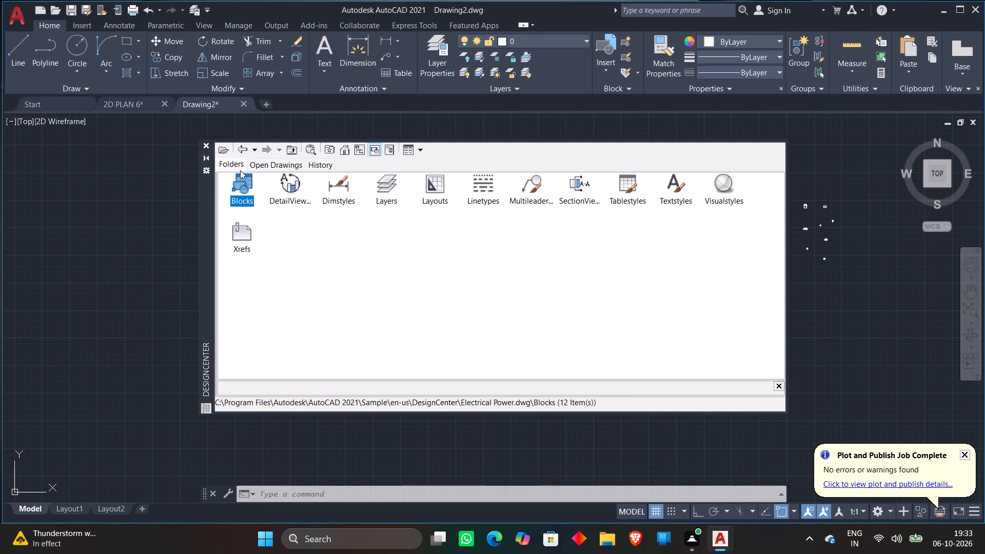
click(236, 144)
click(237, 144)
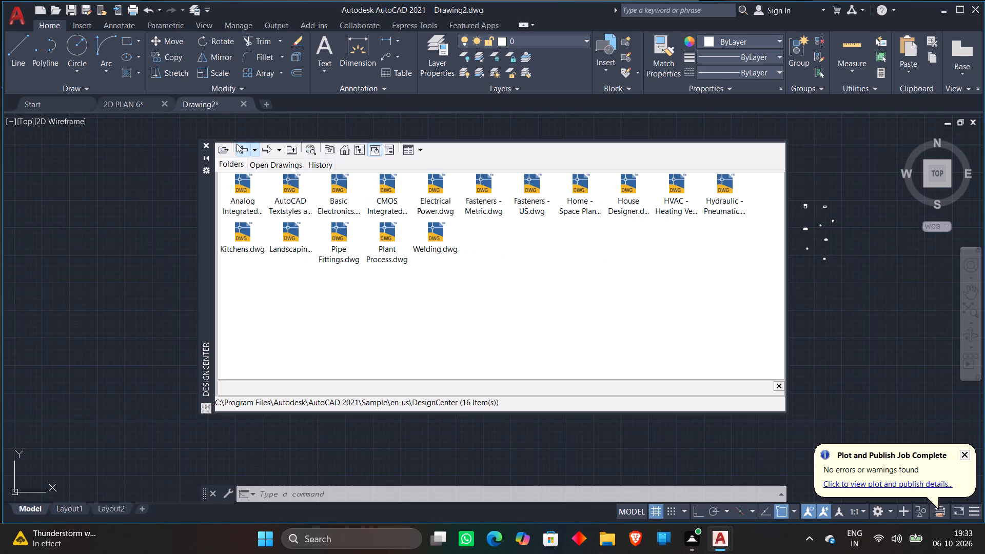
double_click(538, 193)
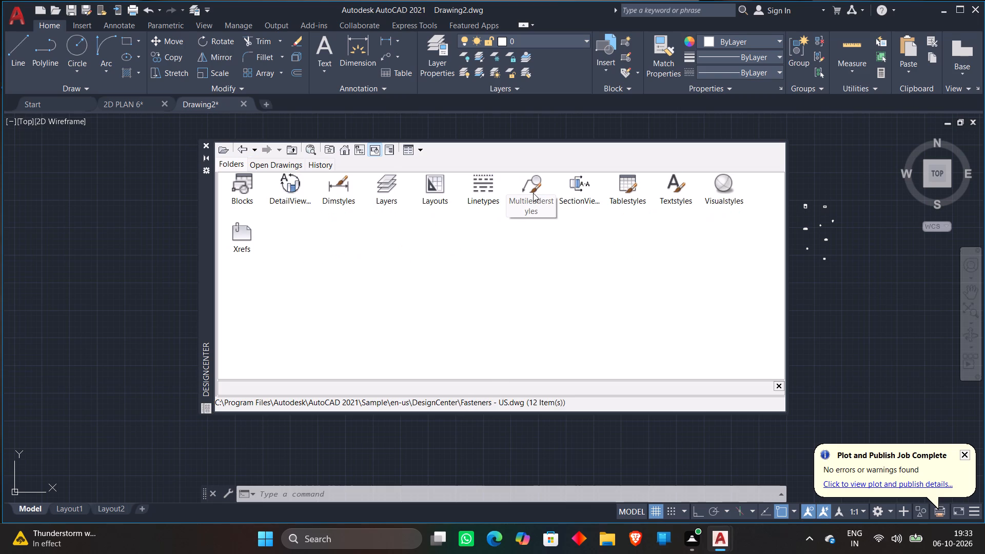
double_click(242, 194)
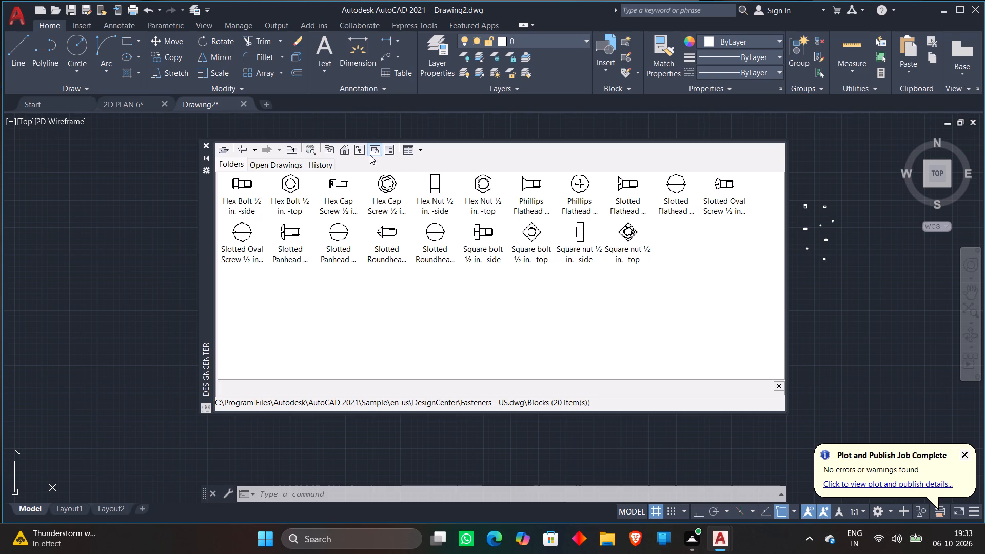
click(242, 150)
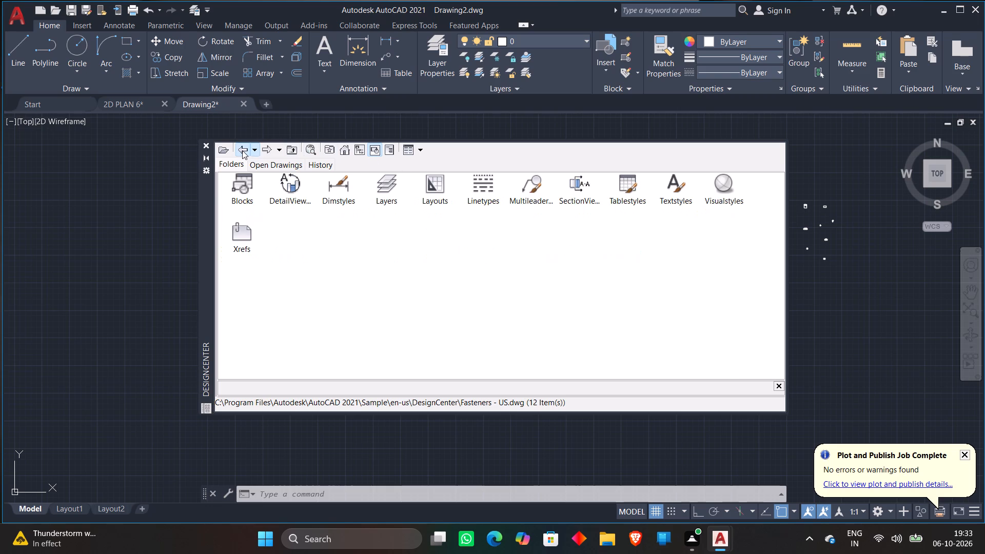
click(242, 150)
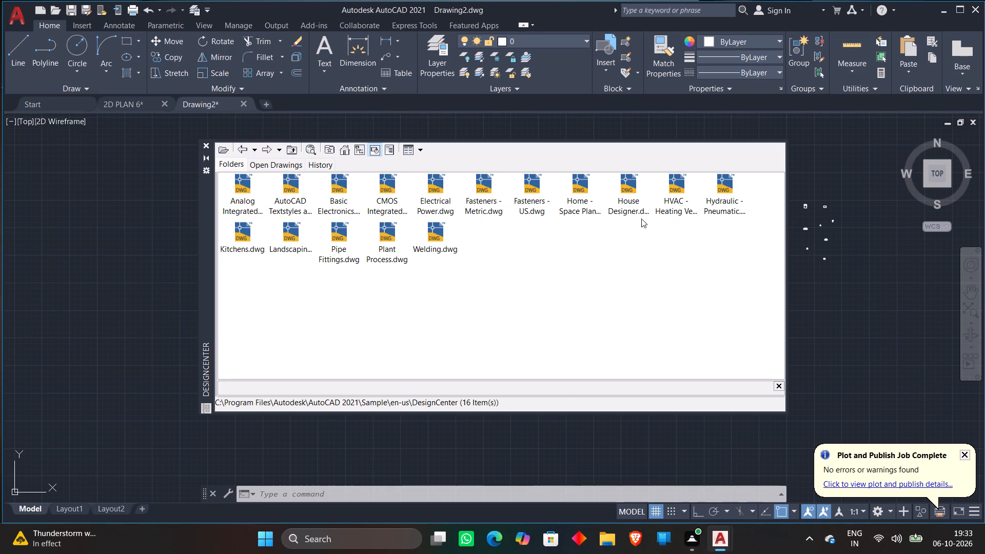
Review the Landscaping.dwg blocks again and the drawings in the Dynamic Blocks folder, then close DesignCenter.
double_click(288, 234)
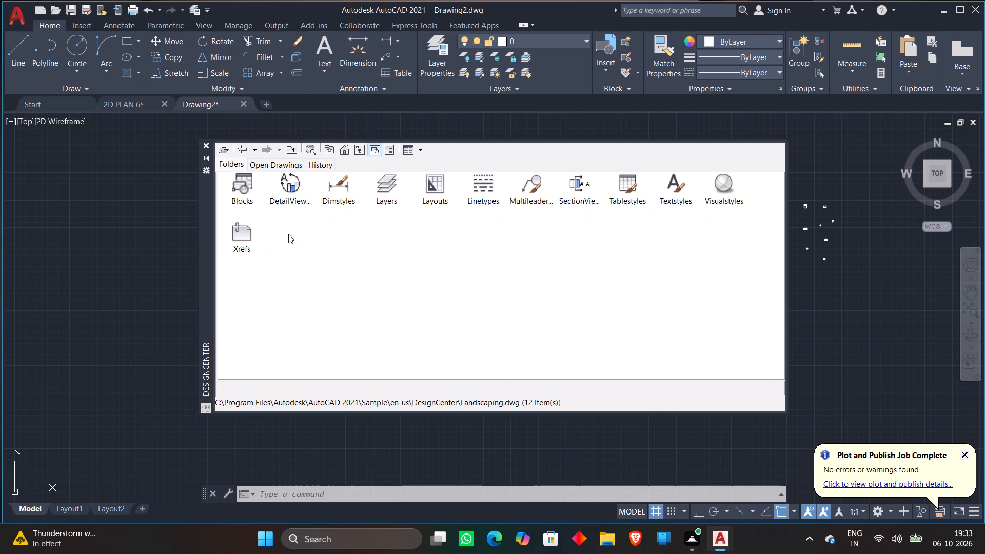
double_click(232, 195)
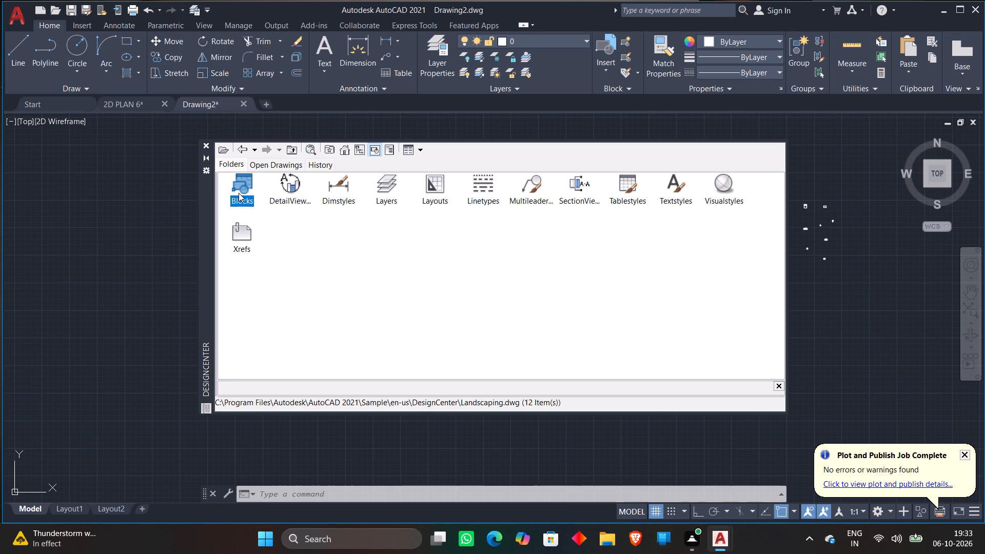
double_click(240, 189)
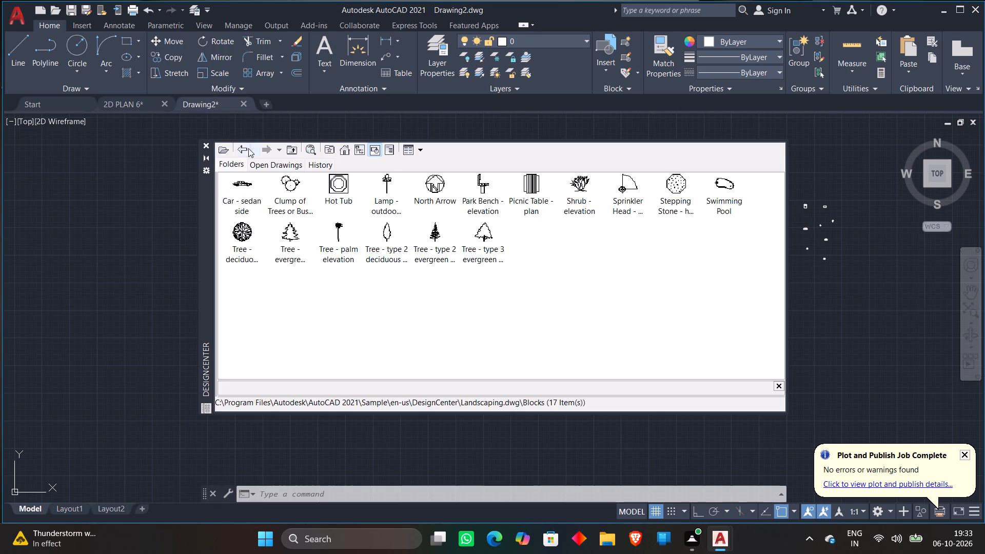
click(244, 151)
click(244, 149)
click(244, 149)
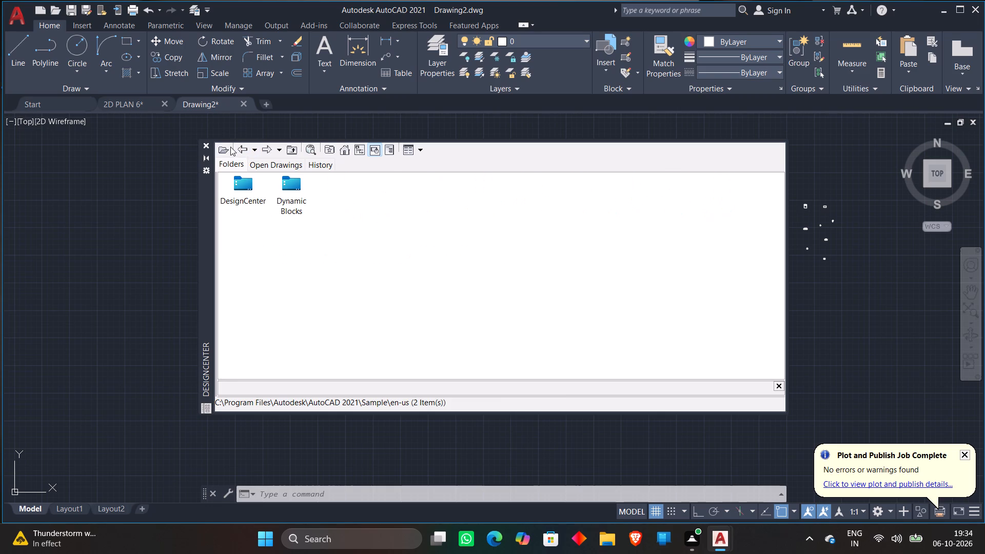
click(201, 144)
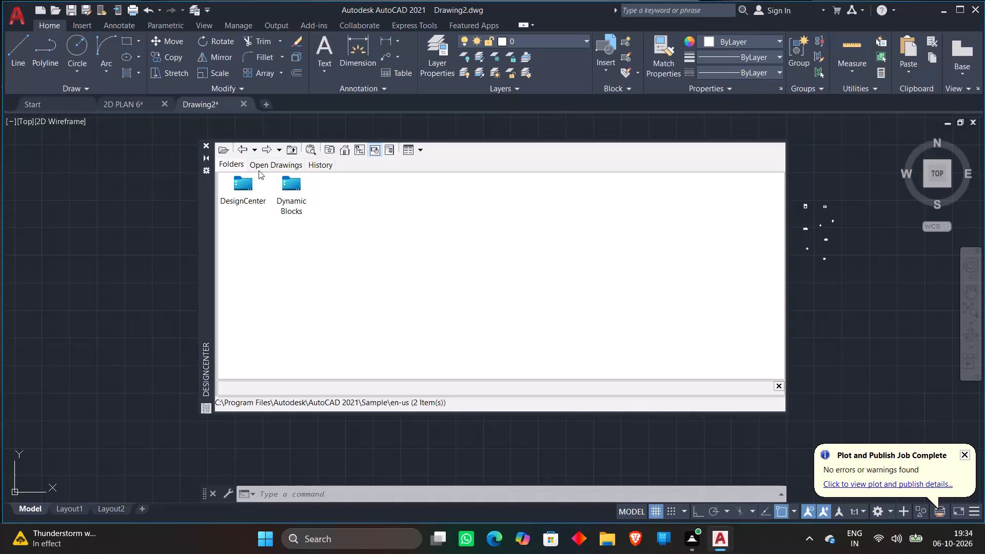
double_click(297, 188)
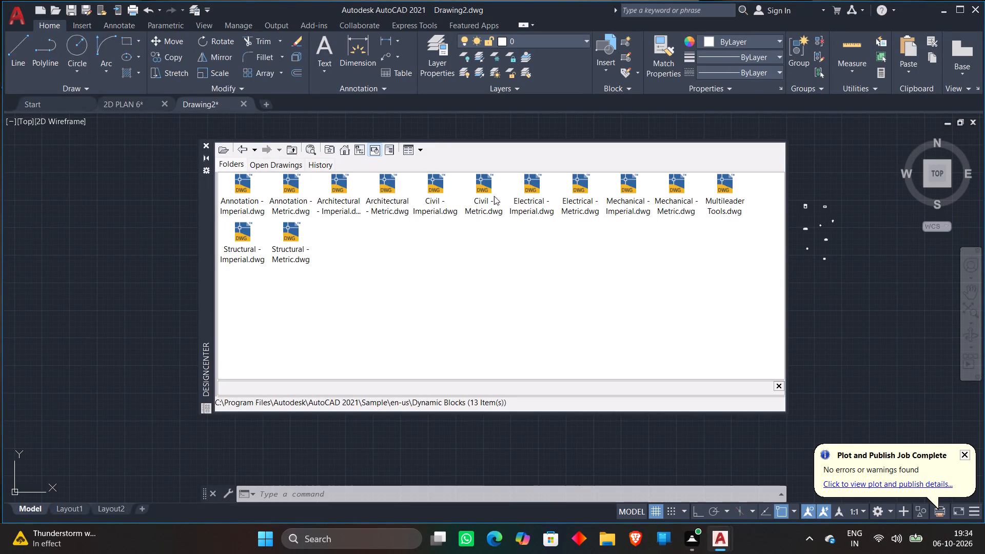
click(206, 145)
Move the bed block from the furniture gathered east of the plan into the plan's northwest room.
scroll(819, 209, up, 2)
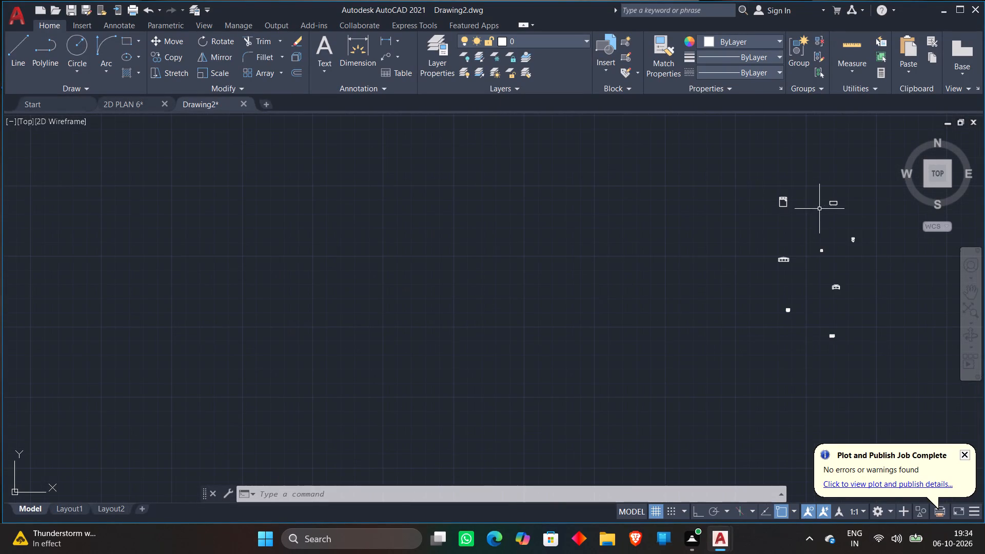
click(761, 183)
click(813, 209)
right_click(812, 208)
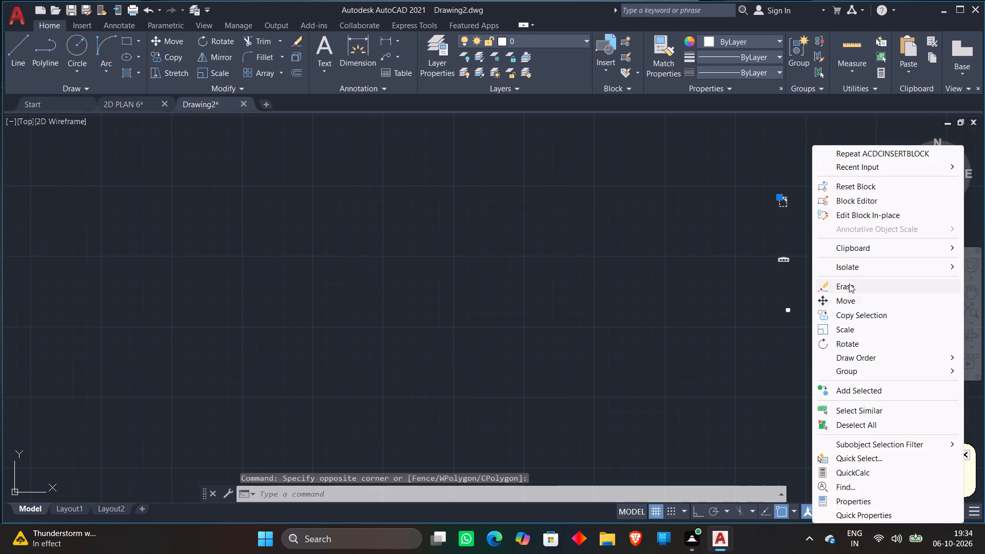
click(845, 299)
click(793, 211)
scroll(257, 227, down, 2)
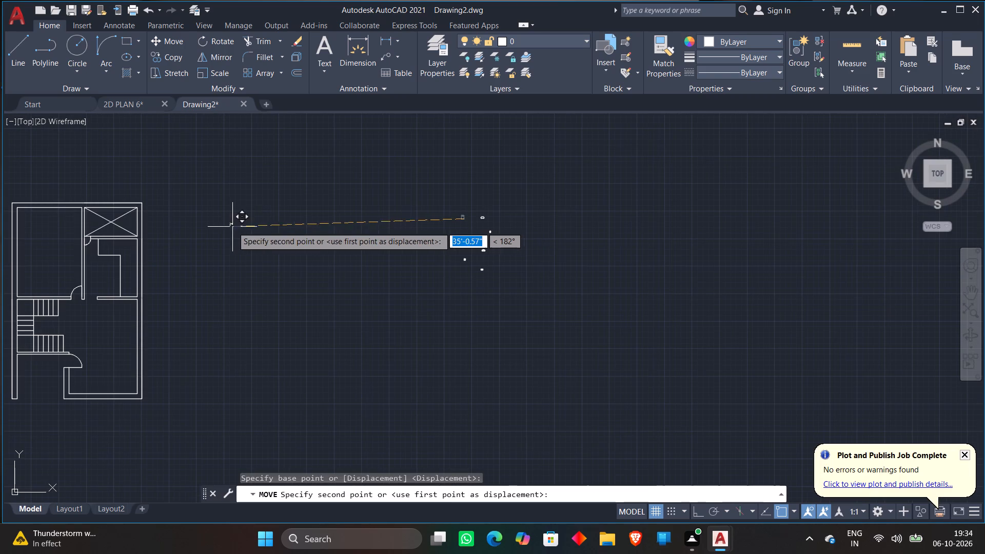
middle_drag(232, 227, 551, 208)
scroll(369, 206, up, 4)
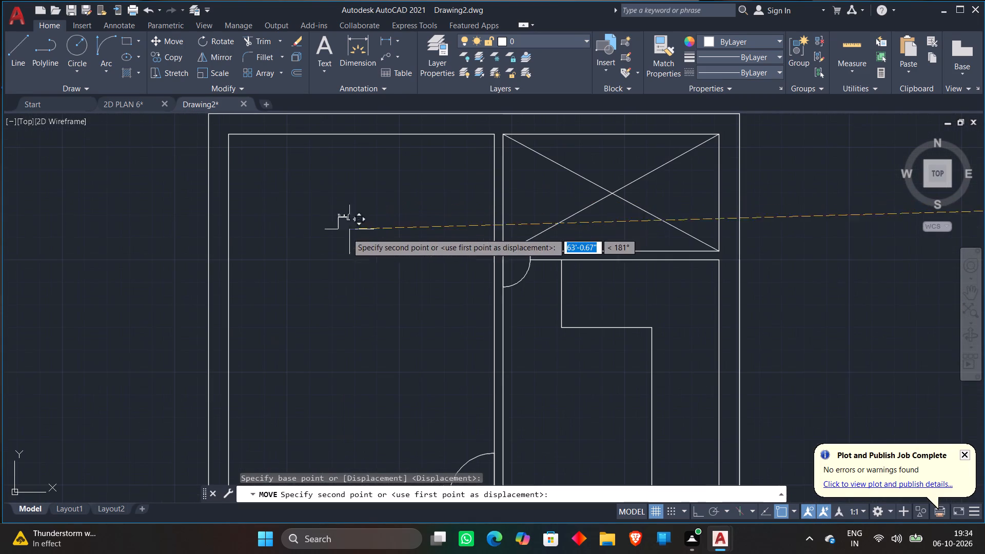
click(343, 242)
Rotate the bed block 90° counter-clockwise in the northwest room, with Ortho on, so its head faces west.
click(318, 208)
click(350, 263)
right_click(354, 256)
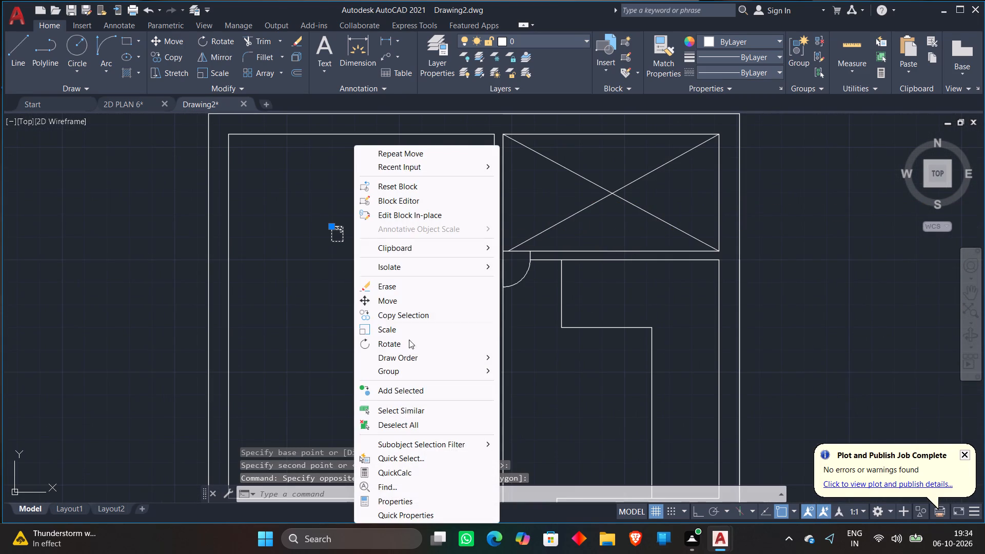
click(396, 343)
click(357, 248)
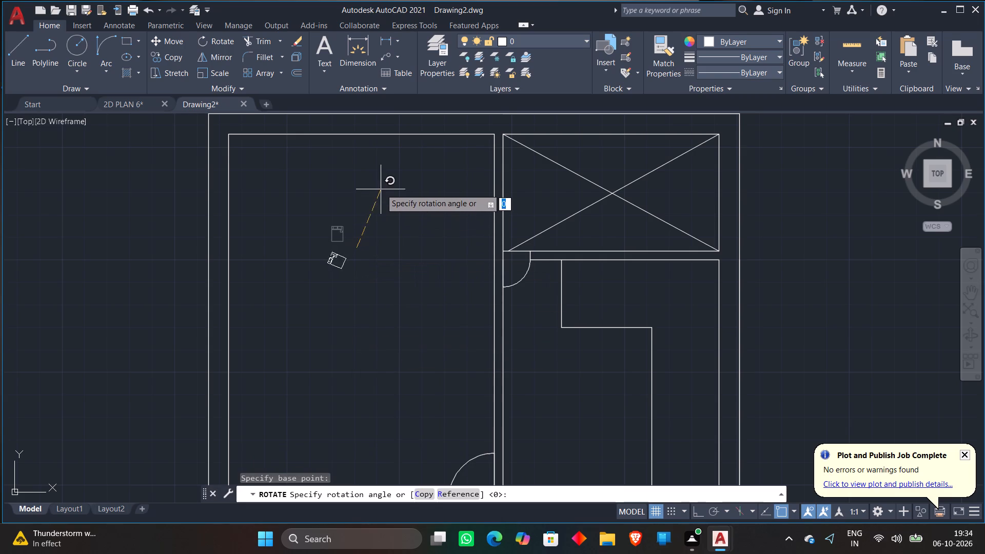
key(F8)
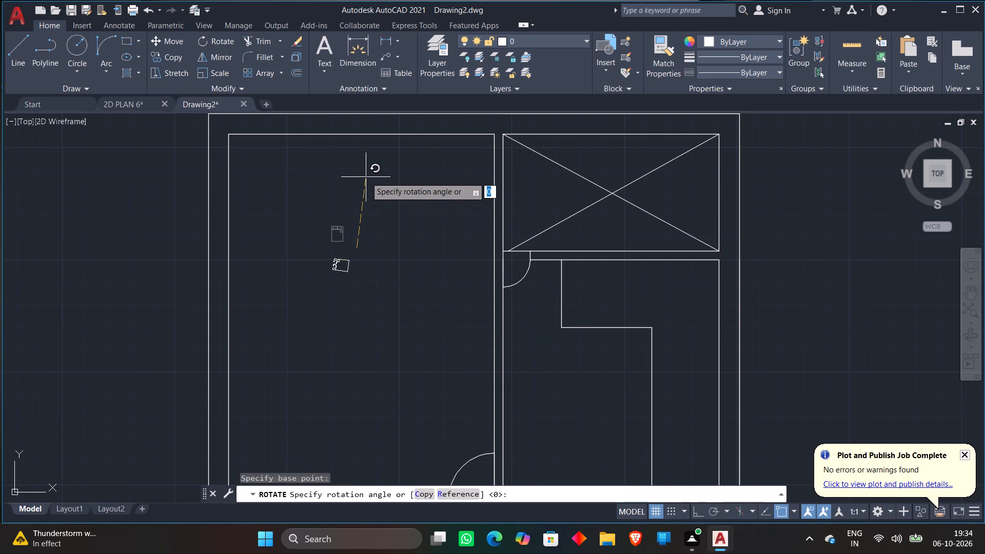
click(366, 177)
Scale up the small bed block in the northwest room freehand to a realistic bed size.
click(317, 231)
click(352, 278)
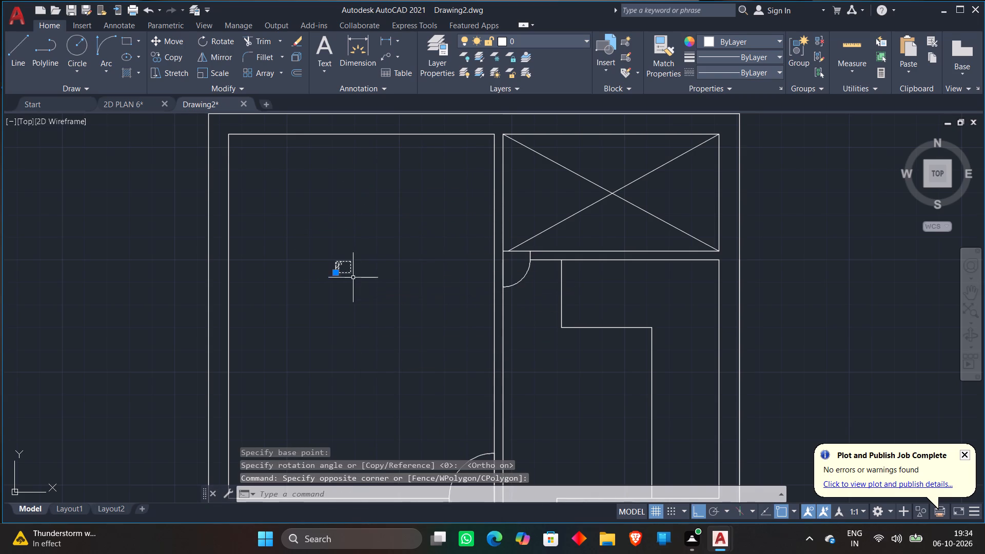
right_click(354, 271)
click(386, 332)
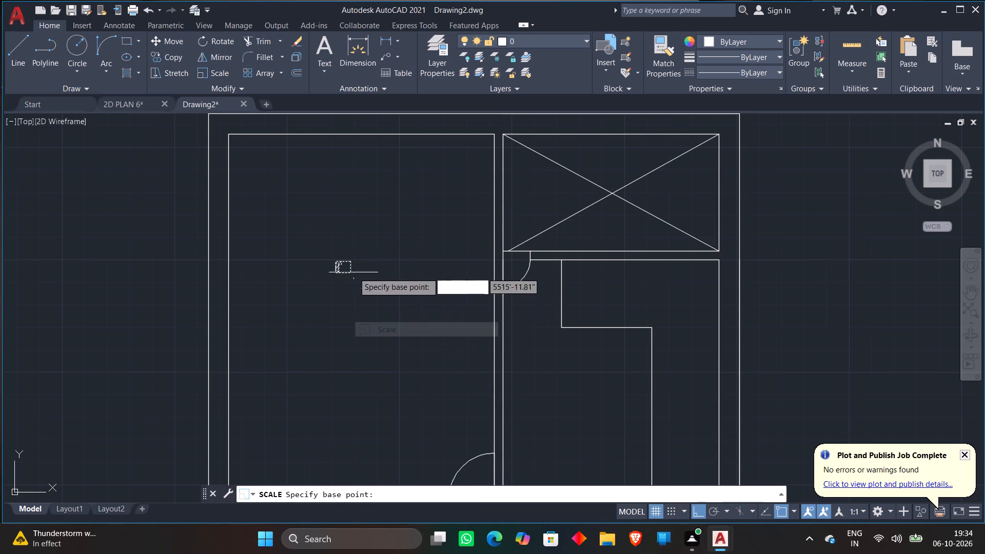
click(339, 254)
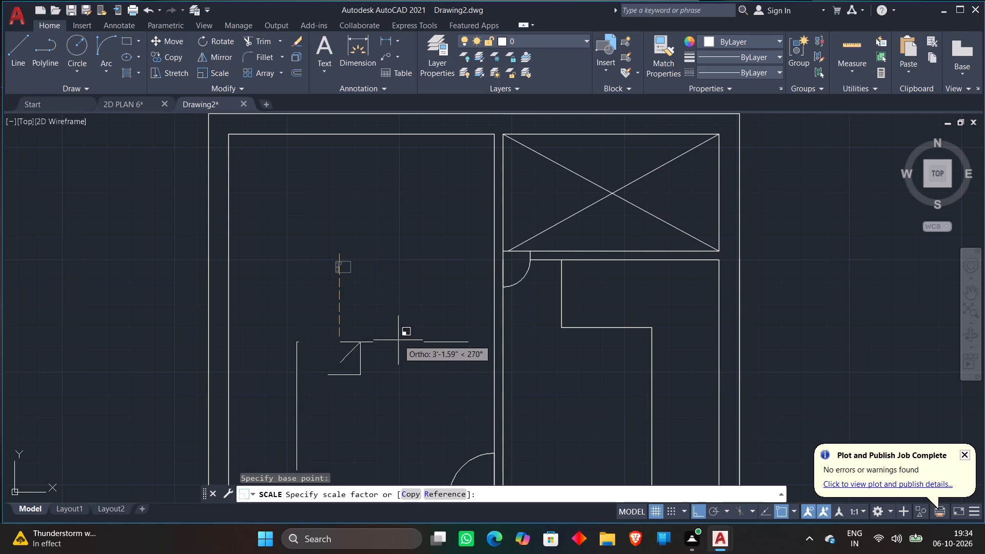
click(387, 327)
Move the enlarged bed block up beside the northwest room's west wall, with Ortho off.
scroll(369, 228, down, 1)
click(348, 293)
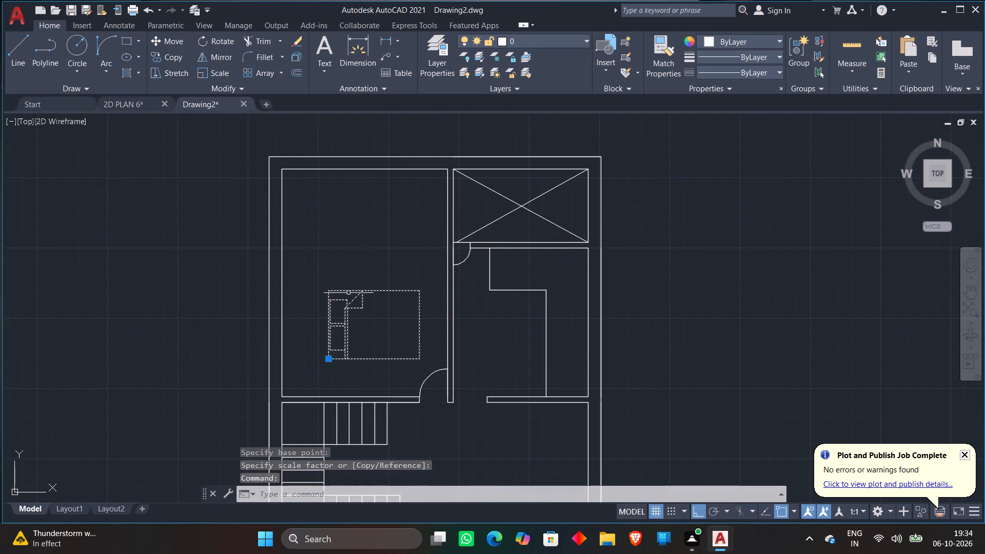
text(M)
key(space)
click(348, 293)
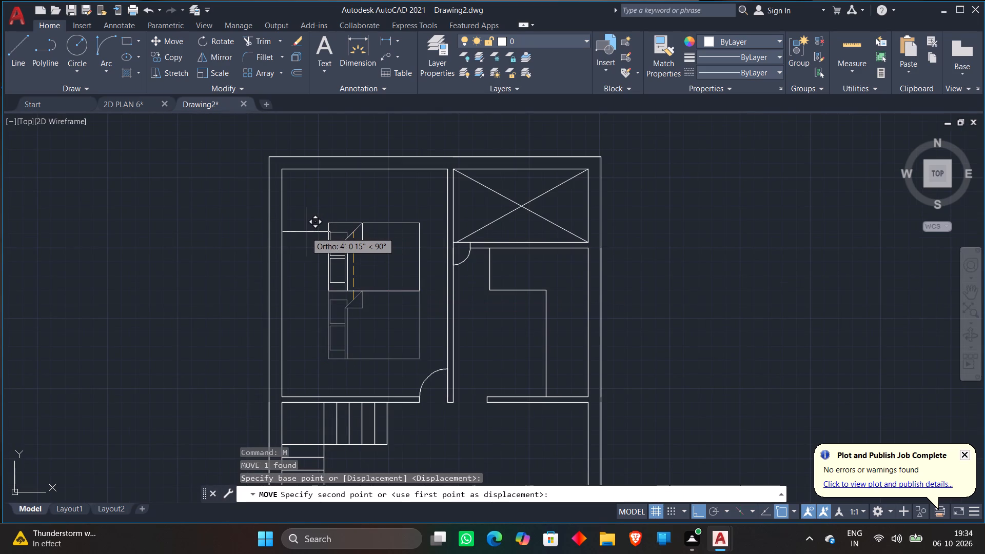
key(F8)
scroll(306, 232, up, 1)
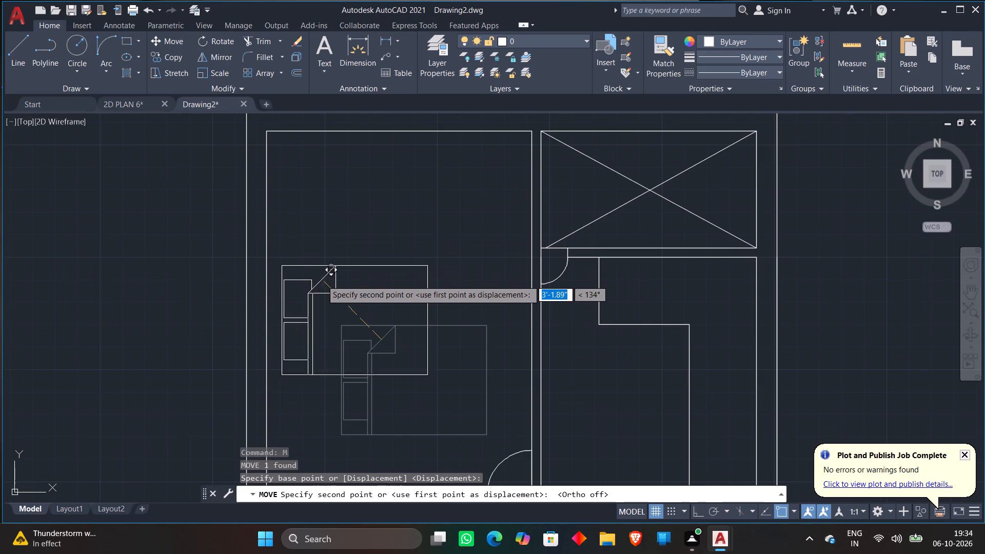
scroll(321, 287, down, 1)
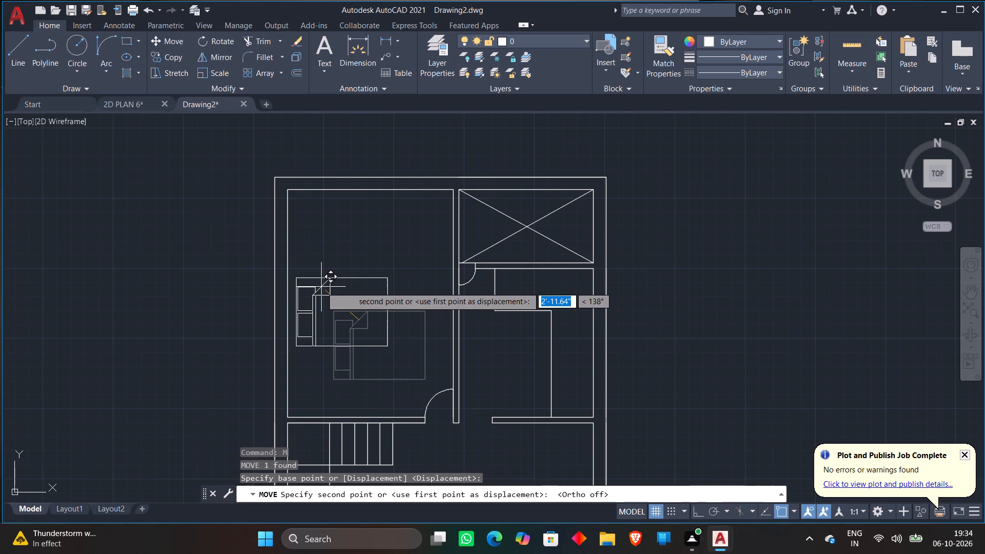
click(320, 241)
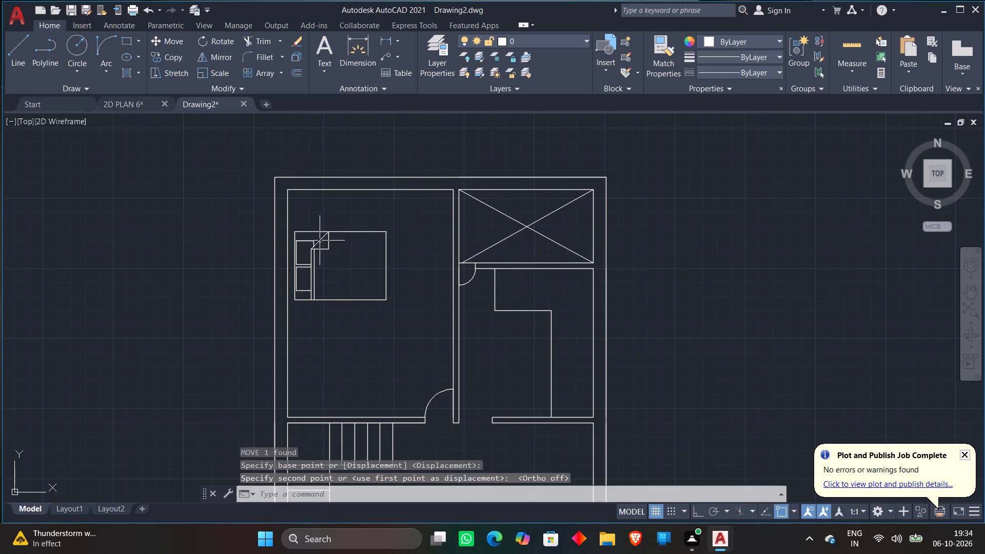
Move the small armchair block from the gathered furniture to the empty space just east of the floor plan.
scroll(345, 235, down, 3)
scroll(718, 260, up, 3)
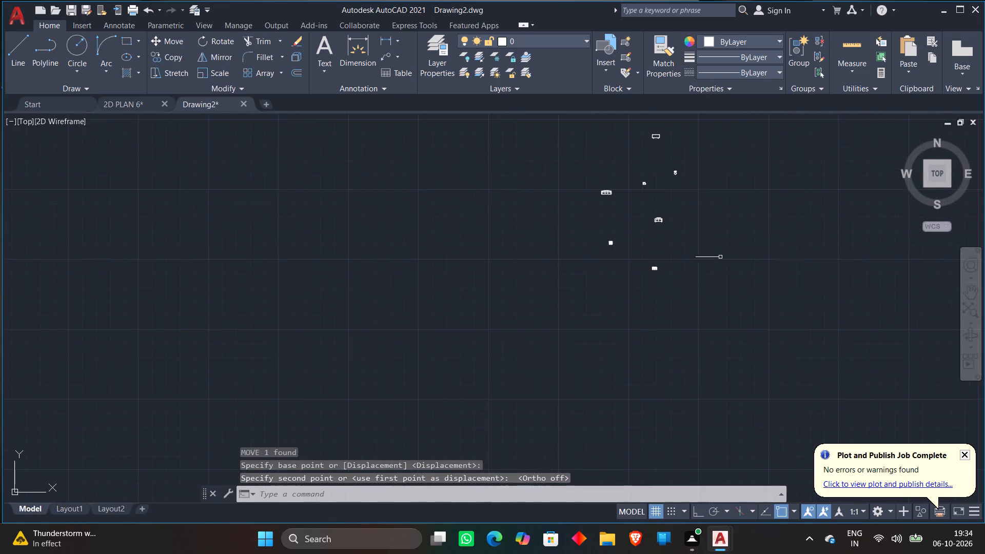
scroll(634, 183, up, 1)
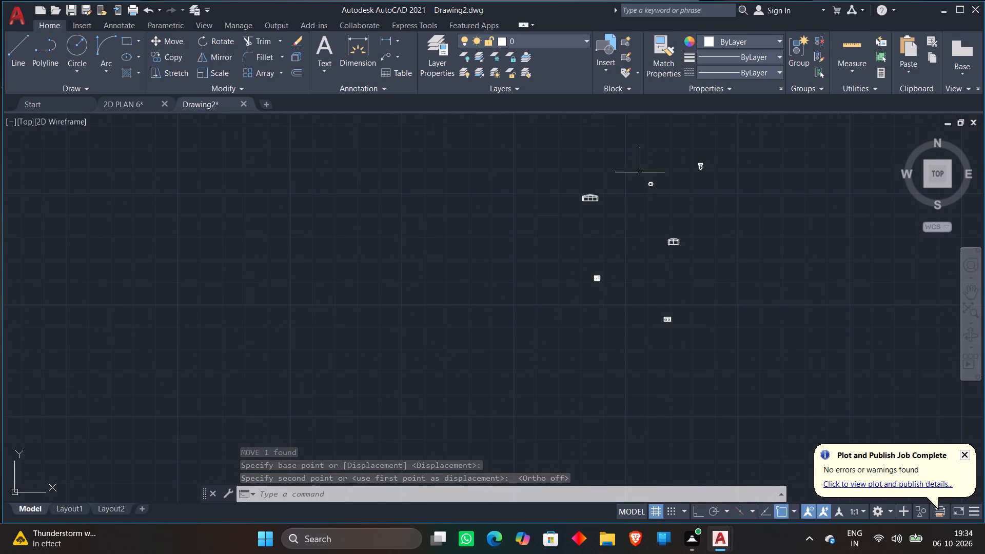
click(651, 177)
click(658, 201)
click(634, 165)
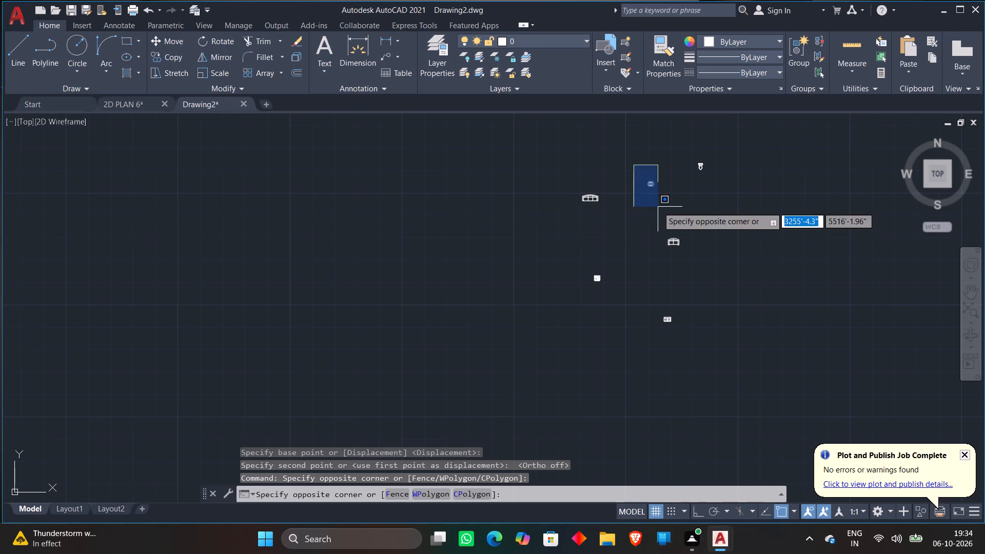
click(658, 207)
right_click(658, 204)
click(693, 304)
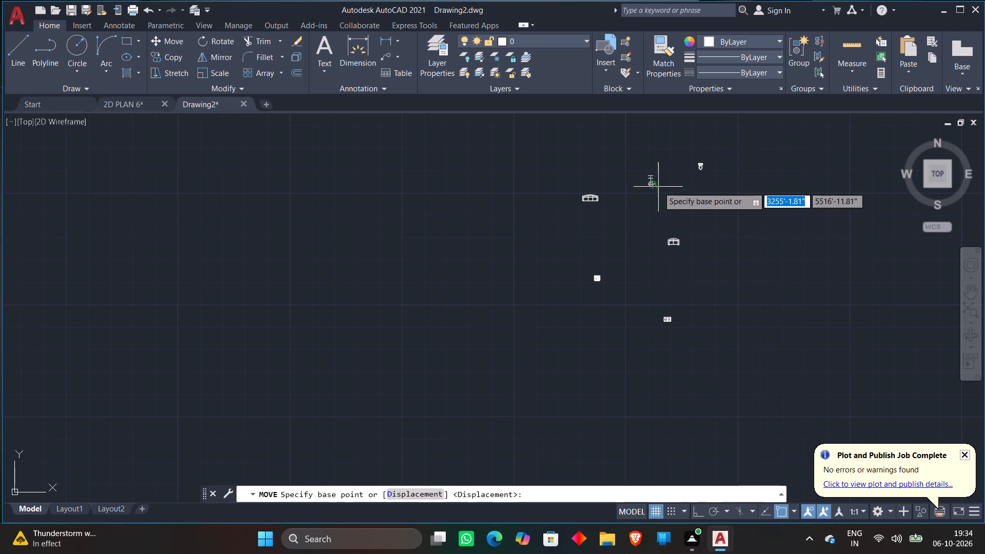
click(658, 187)
scroll(262, 197, down, 4)
middle_drag(183, 208, 368, 200)
scroll(368, 198, up, 2)
scroll(213, 230, down, 2)
click(215, 230)
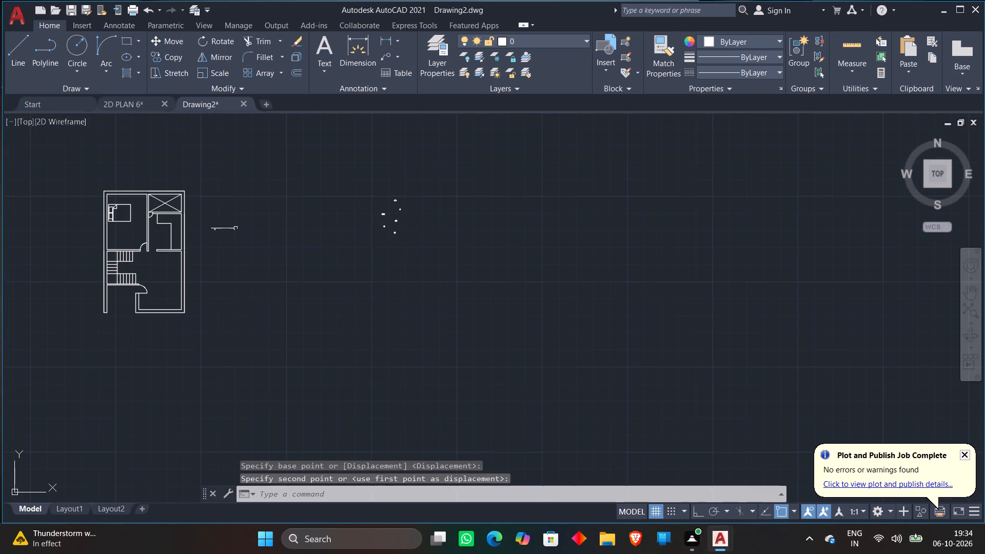
Scale up the relocated chair block freehand to a size that suits the rooms.
scroll(249, 229, up, 2)
middle_drag(256, 227, 605, 214)
scroll(496, 191, up, 2)
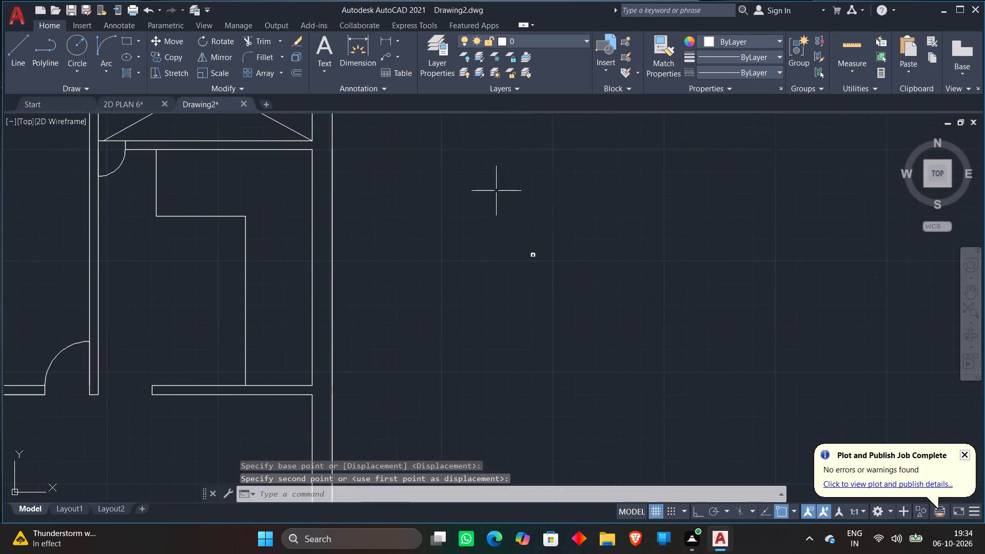
click(509, 239)
click(561, 286)
right_click(564, 274)
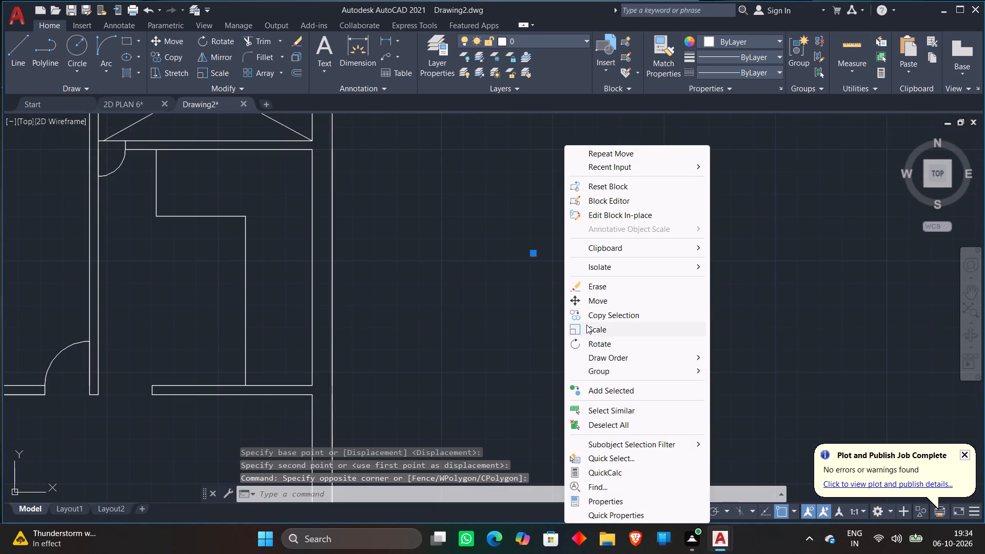
click(587, 326)
click(551, 261)
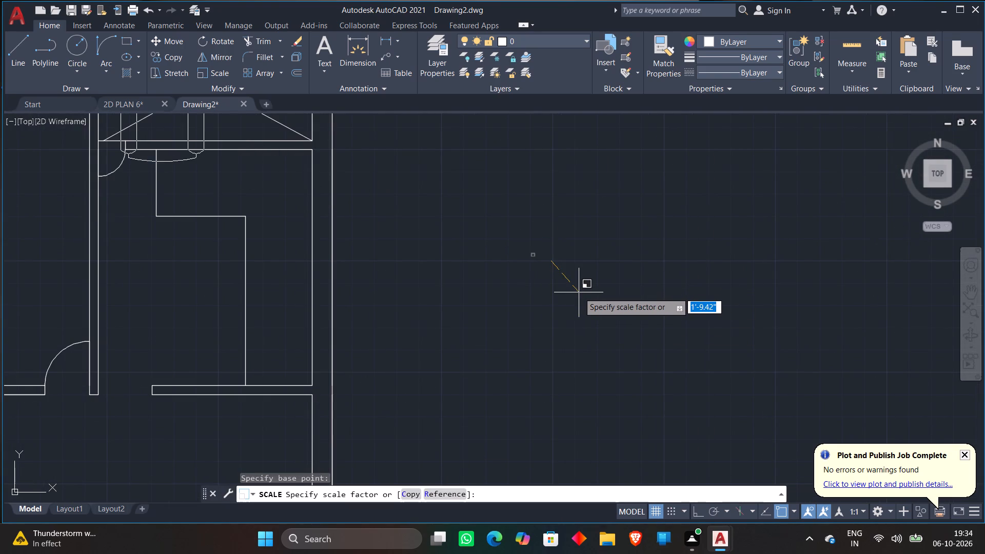
click(572, 290)
Move the enlarged chair block off the plan's northeast rooms into the clear space east of the outer wall.
click(242, 164)
double_click(245, 164)
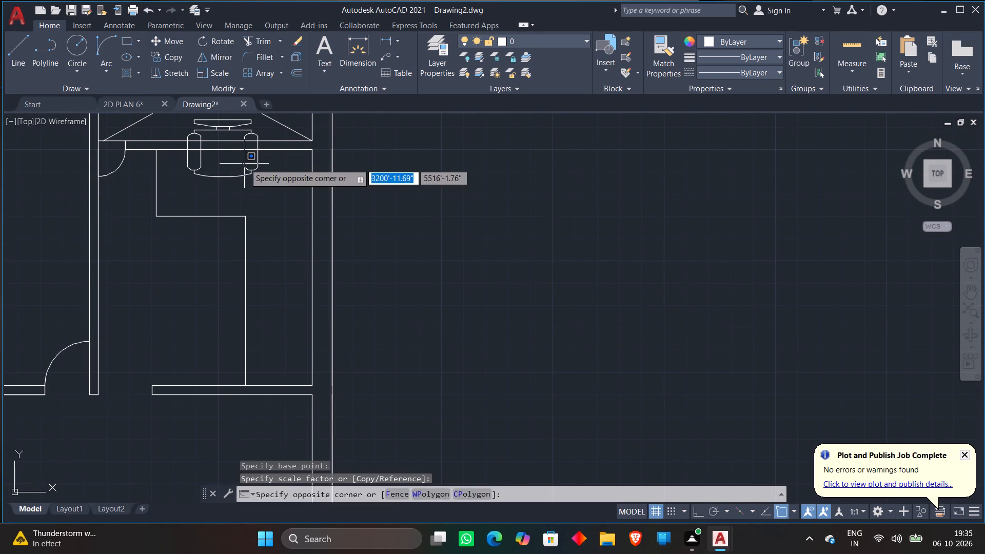
text(M)
key(space)
click(247, 166)
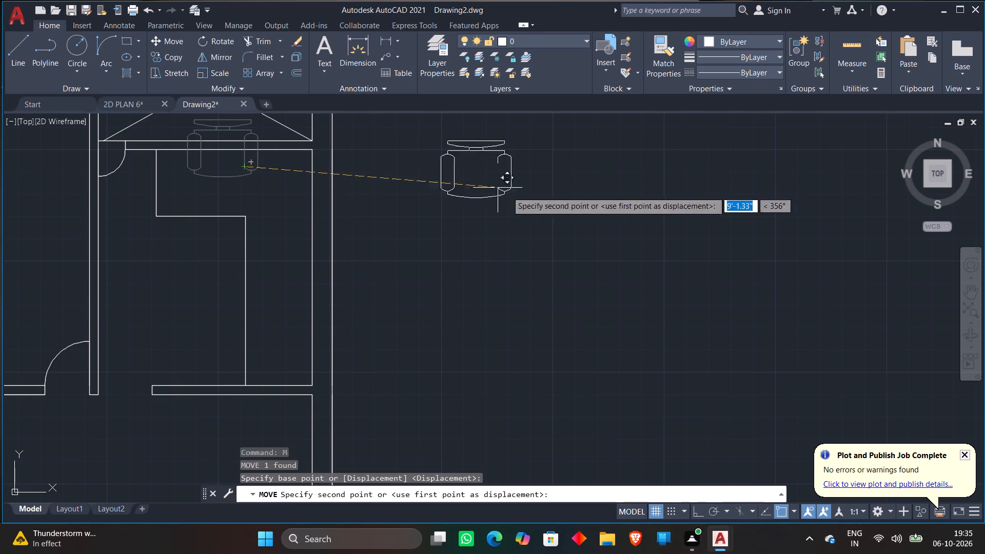
click(559, 210)
Rotate the chair block 180° with Ortho on, so its backrest faces south.
click(479, 135)
click(597, 271)
right_click(584, 230)
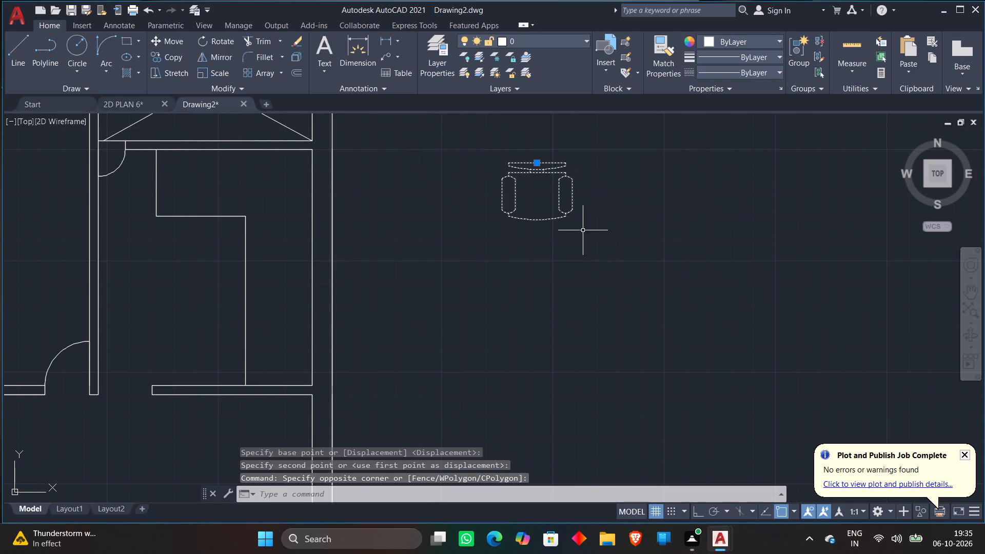
click(631, 347)
click(610, 244)
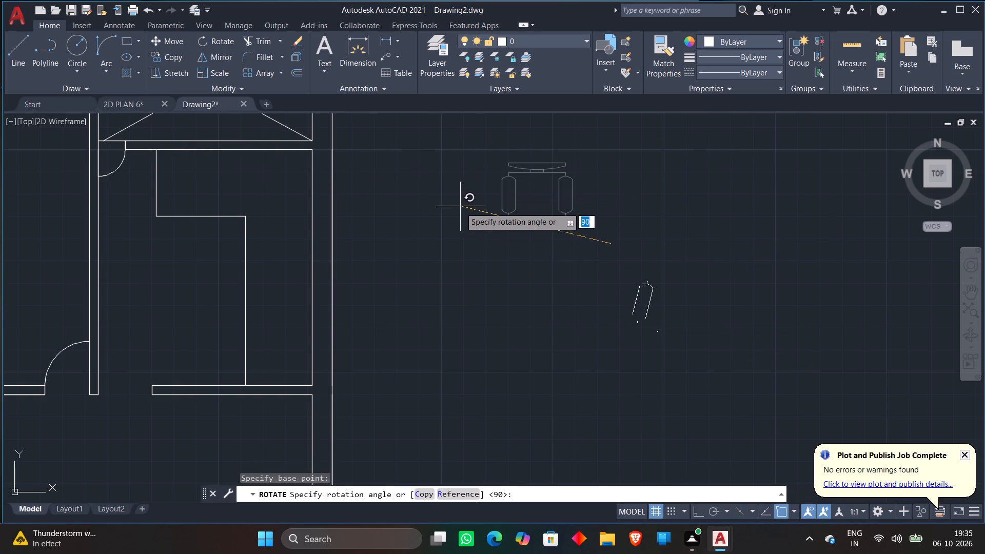
key(F8)
click(460, 209)
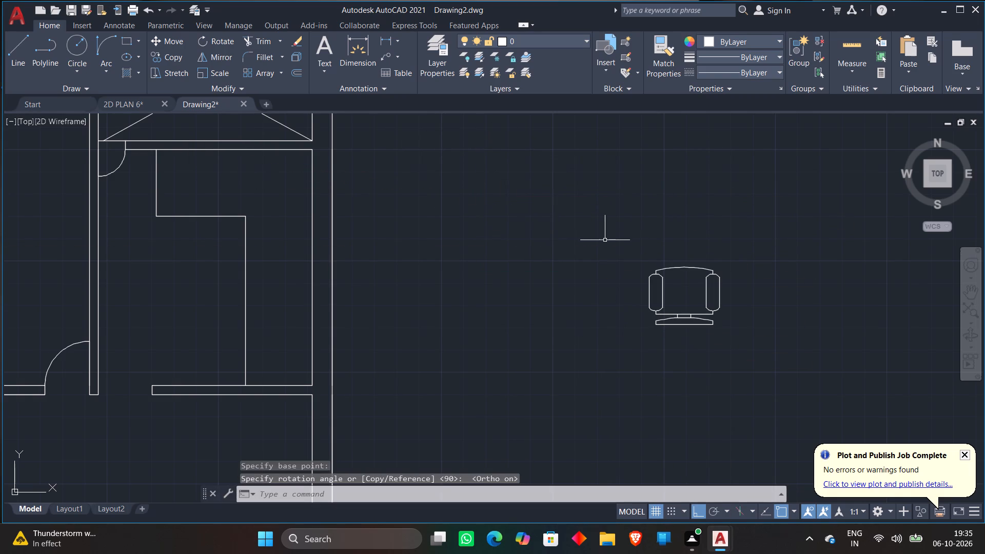
Move the chair block into the northwest room, against the south wall just west of the door, with Ortho off.
scroll(559, 194, down, 2)
click(557, 209)
click(629, 267)
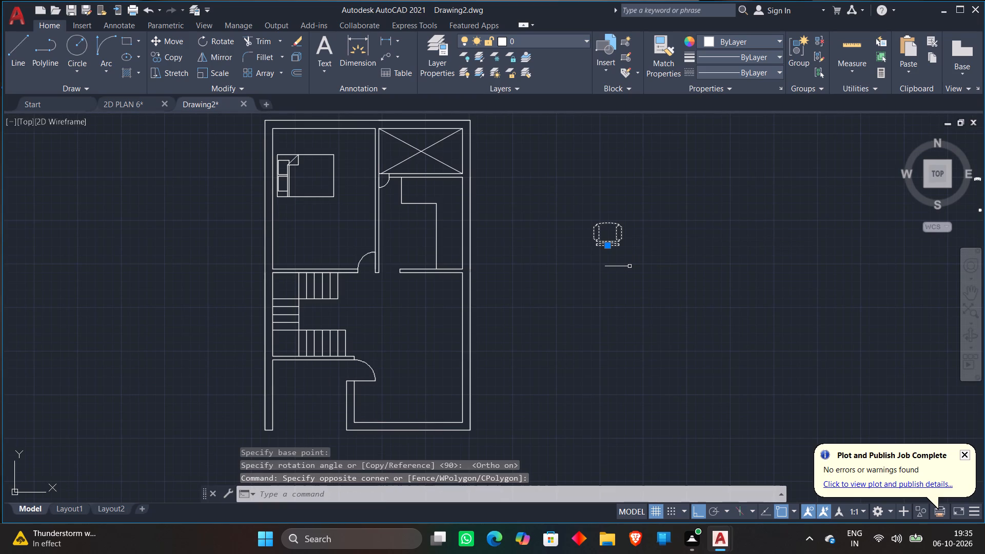
text(M)
key(space)
click(628, 238)
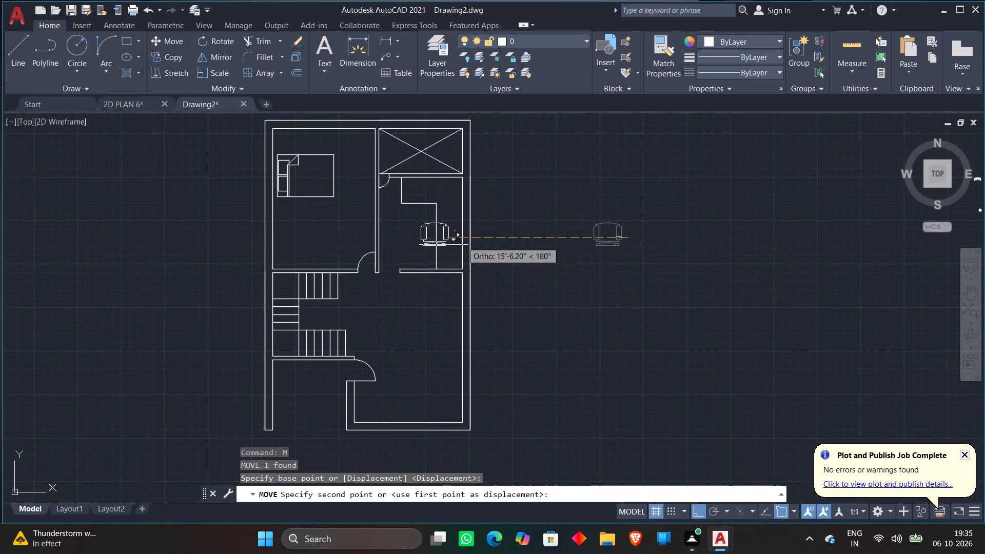
scroll(372, 246, up, 2)
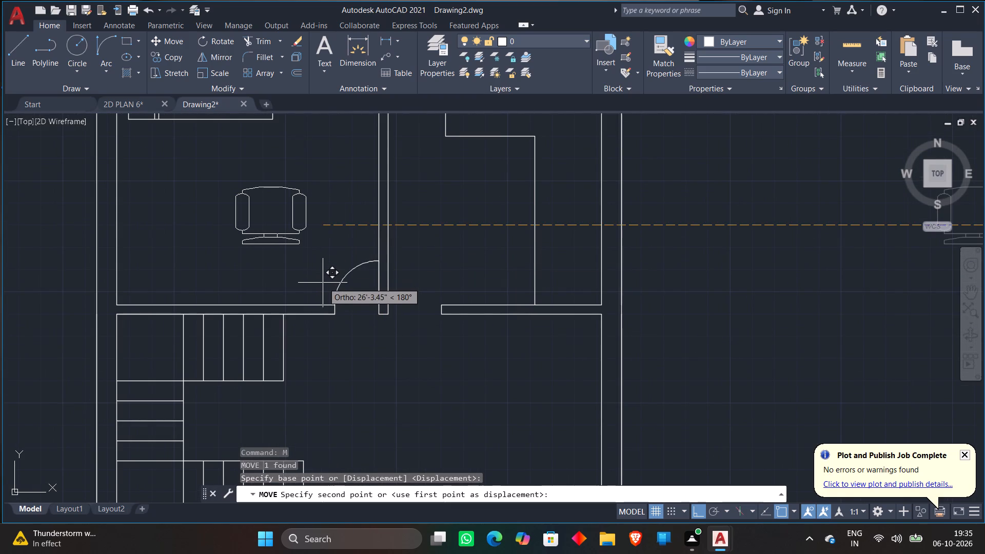
key(F8)
scroll(328, 276, up, 1)
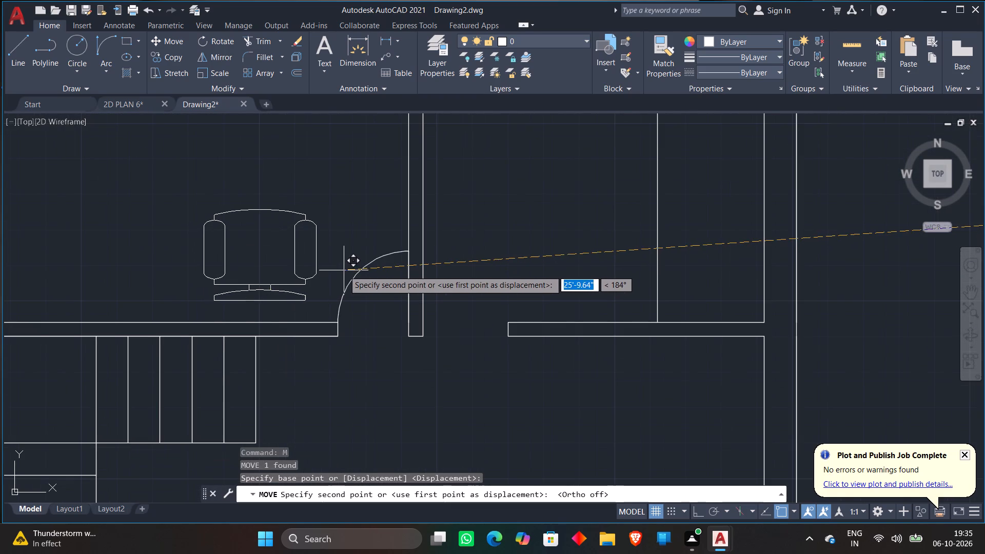
click(329, 280)
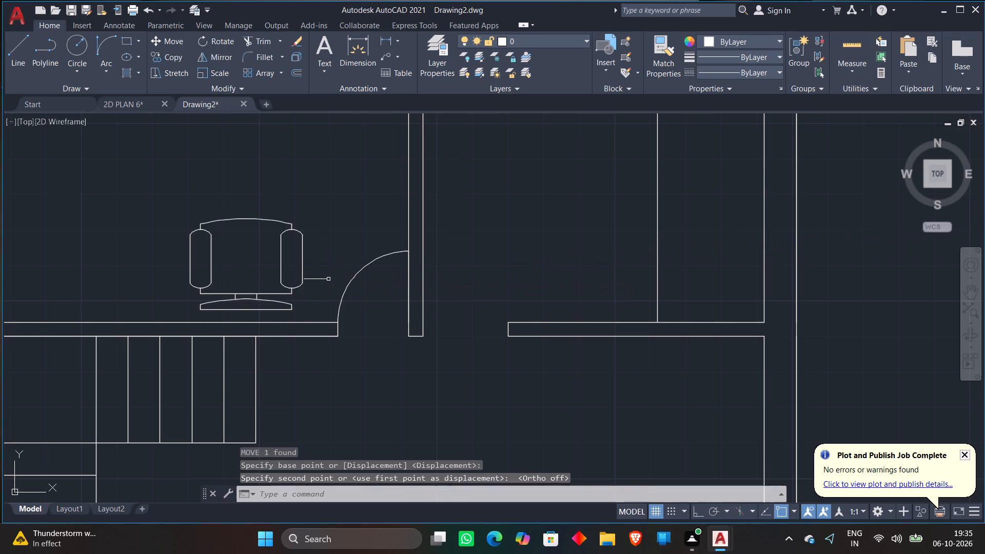
Draw a 3' horizontal line running west from beside the chair in the northwest room, with Ortho on.
scroll(329, 196, down, 3)
scroll(568, 206, down, 1)
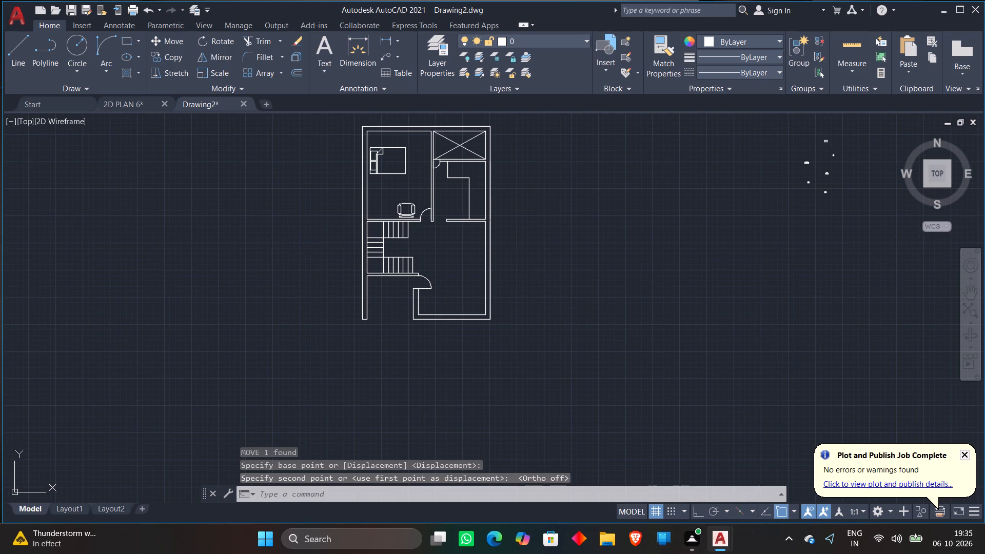
scroll(304, 241, up, 4)
scroll(444, 214, down, 4)
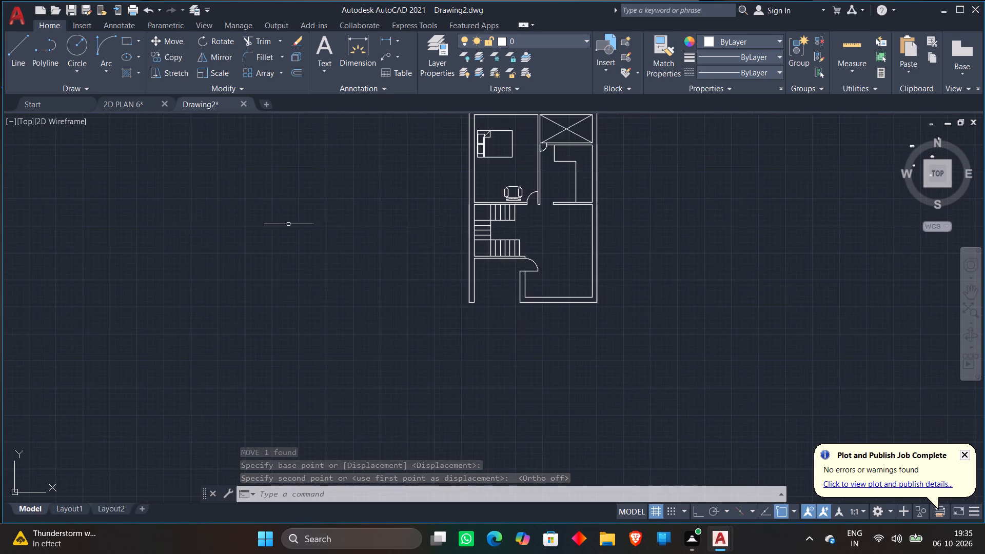
scroll(196, 223, down, 2)
scroll(280, 202, up, 3)
scroll(403, 206, up, 2)
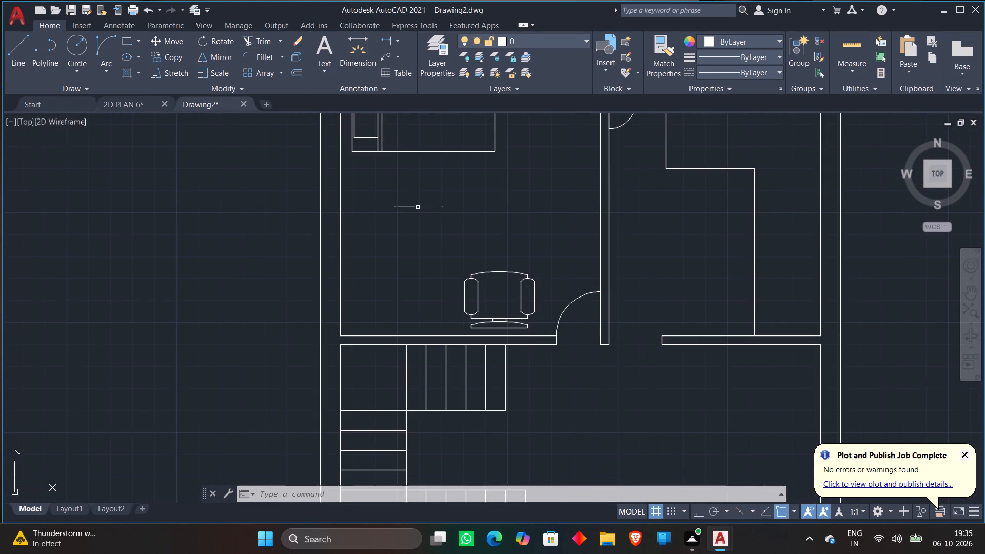
text(OL)
key(BackSpace)
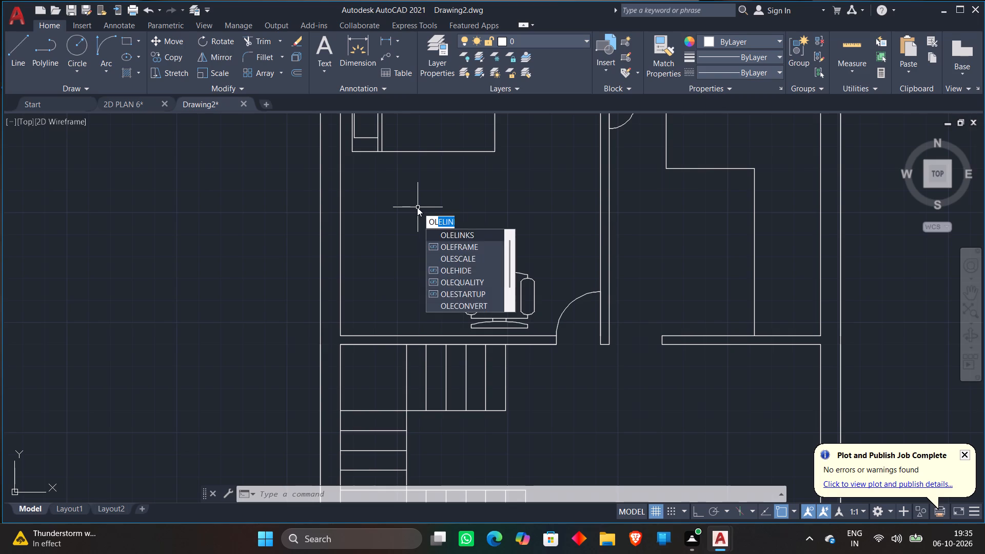
key(BackSpace)
key(l)
key(BackSpace)
key(BackSpace)
key(BackSpace)
key(BackSpace)
key(BackSpace)
key(l)
key(Return)
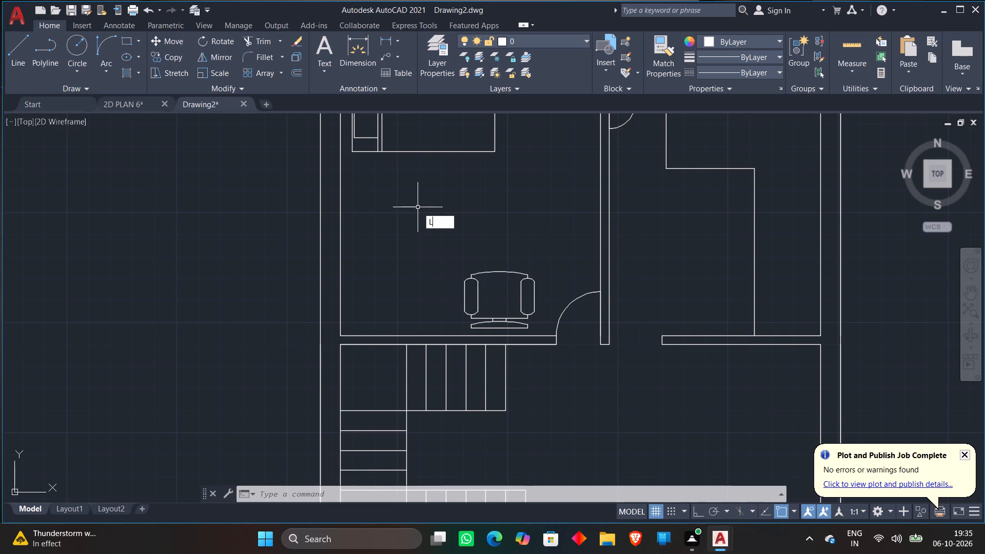
scroll(446, 282, up, 2)
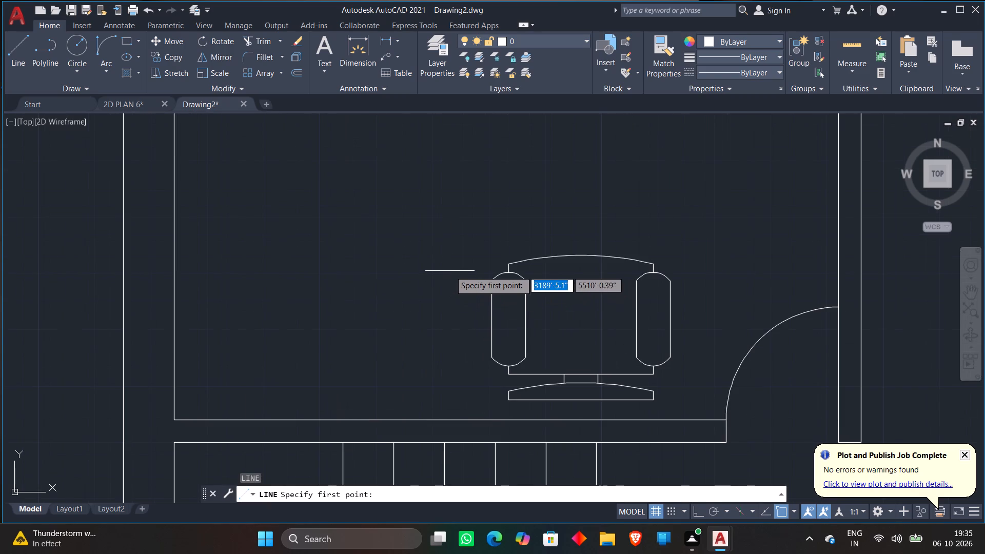
click(450, 271)
key(F8)
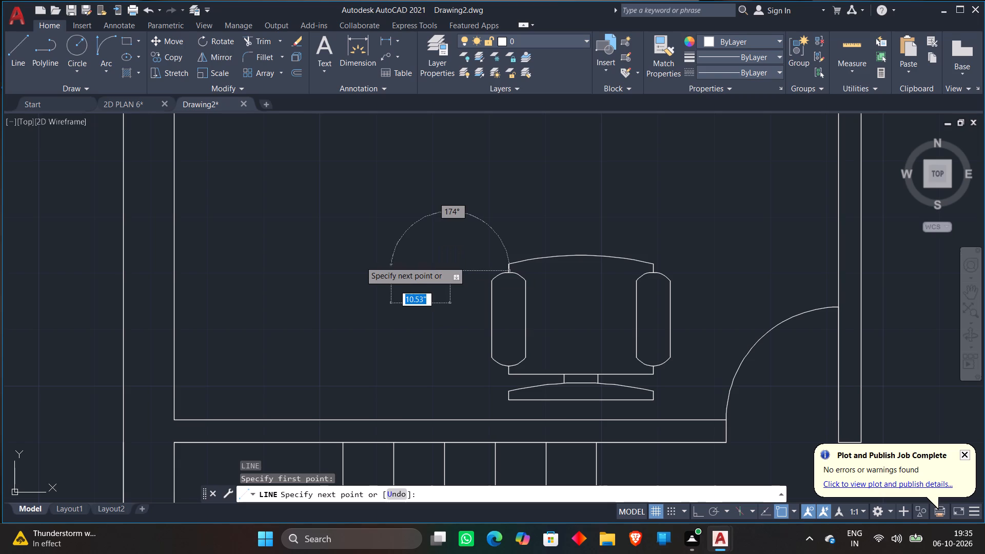
text(3')
key(Return)
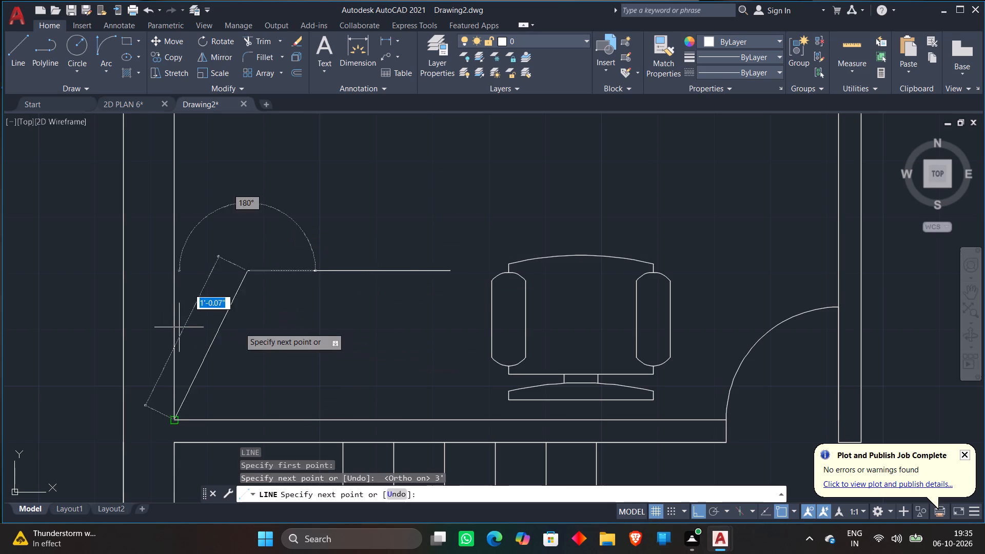
key(Escape)
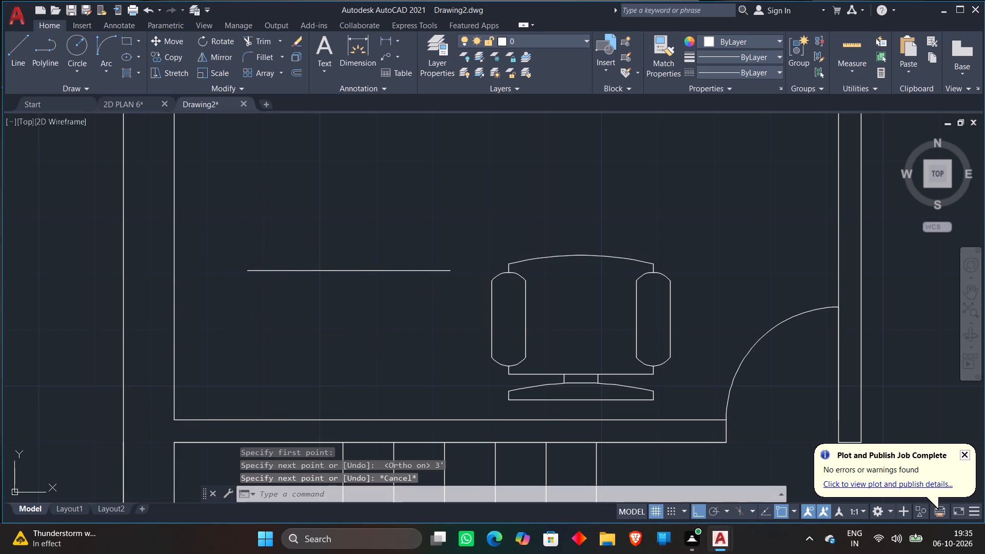
Shorten the line beside the chair to 1'6" by stretching its west endpoint to its midpoint.
click(281, 271)
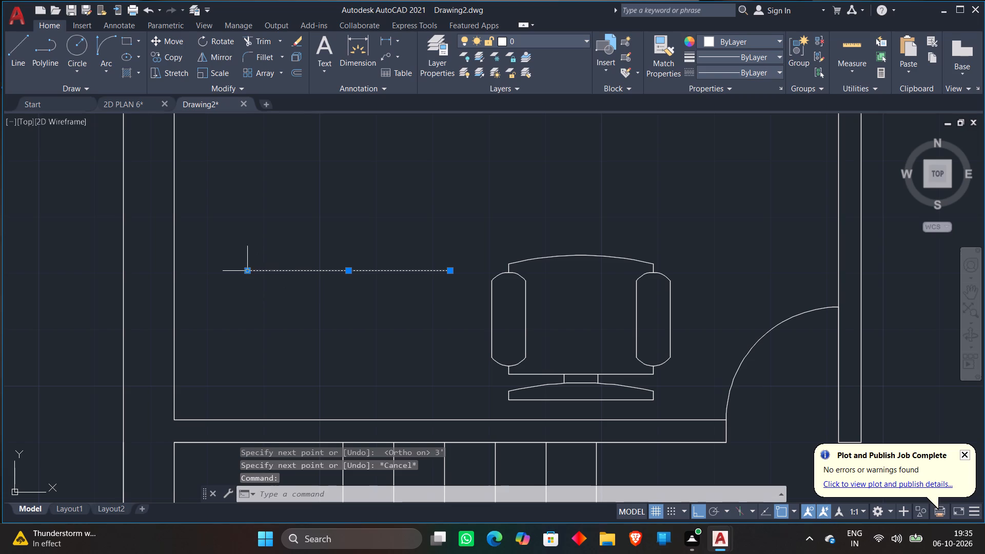
click(250, 273)
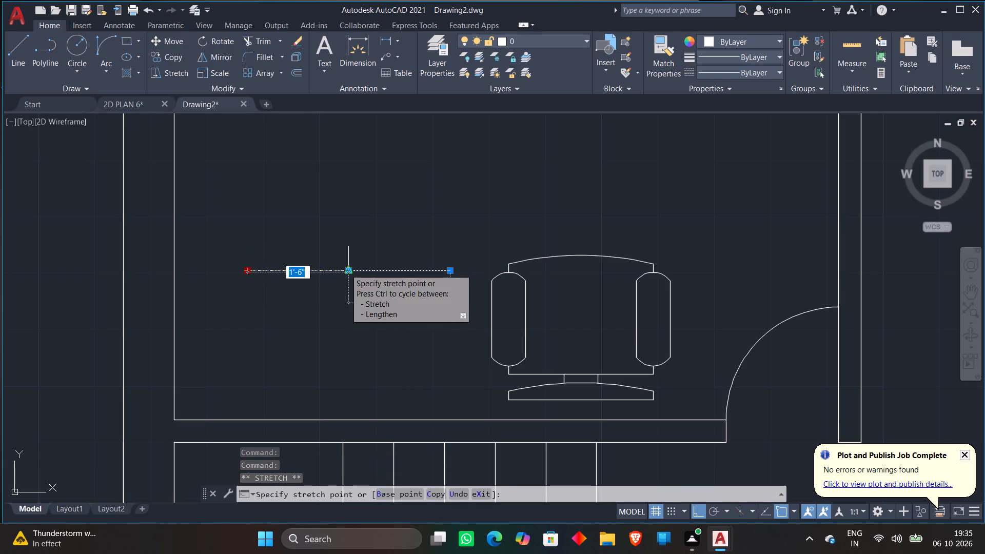
click(345, 269)
key(Escape)
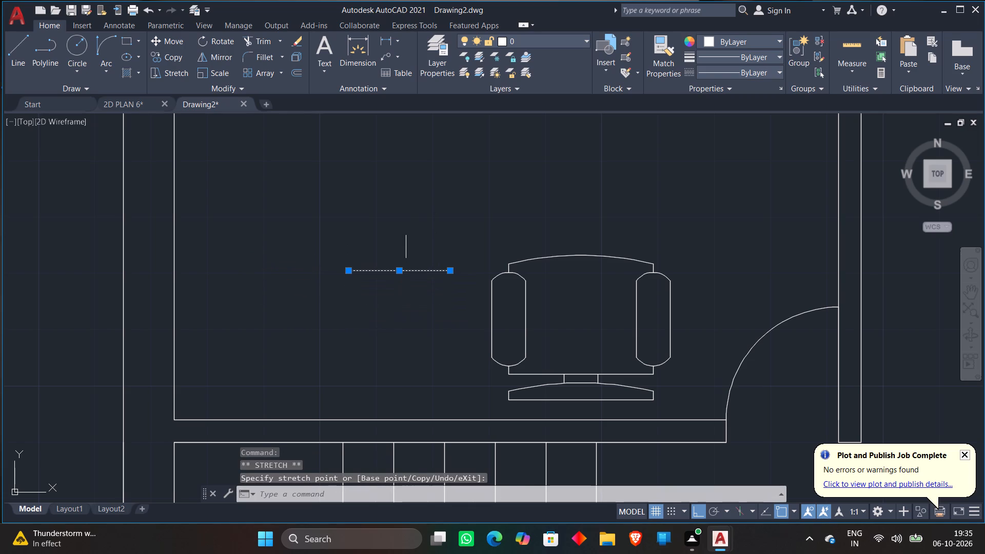
key(Escape)
Draw the west, south and east sides below the shortened line to complete a 1'6" square side table beside the chair.
key(l)
key(Return)
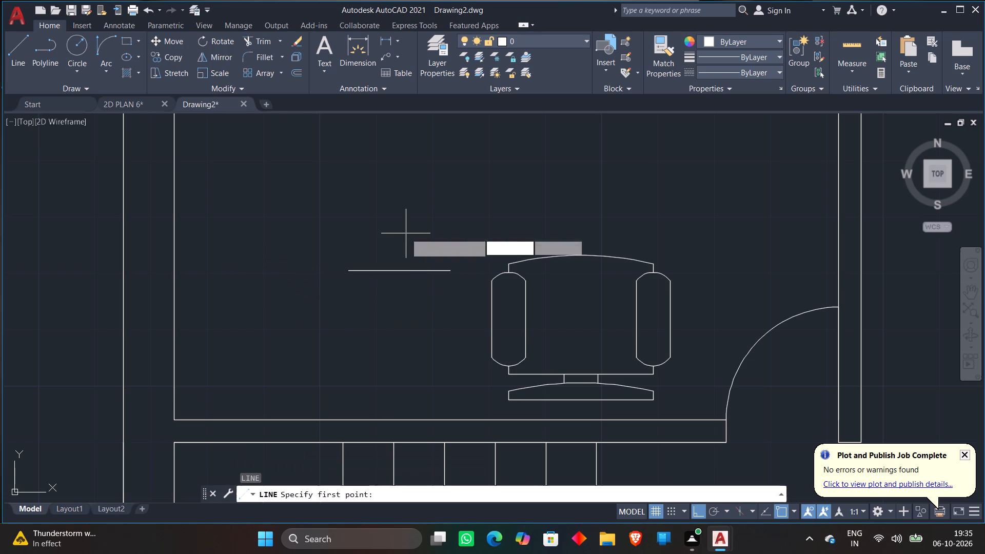
click(346, 273)
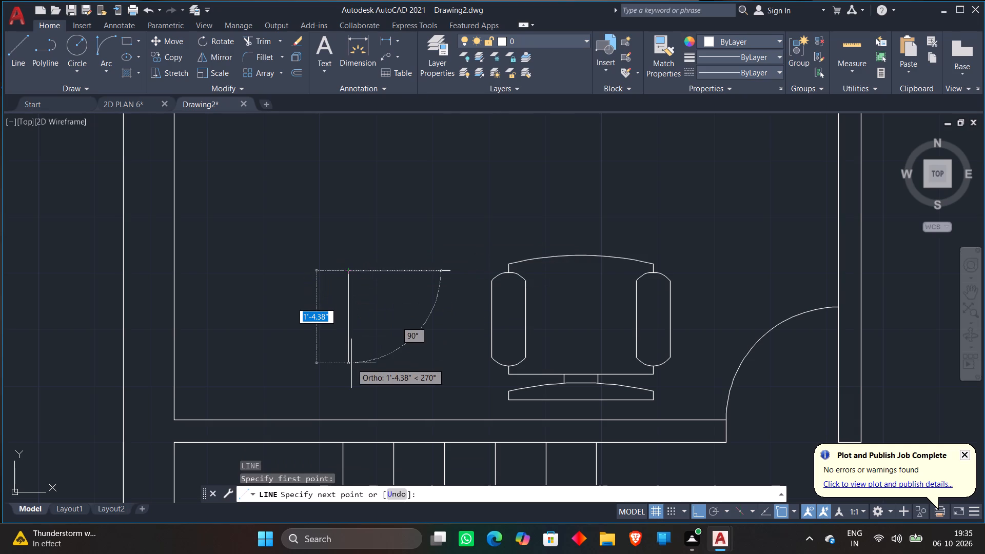
text(1')
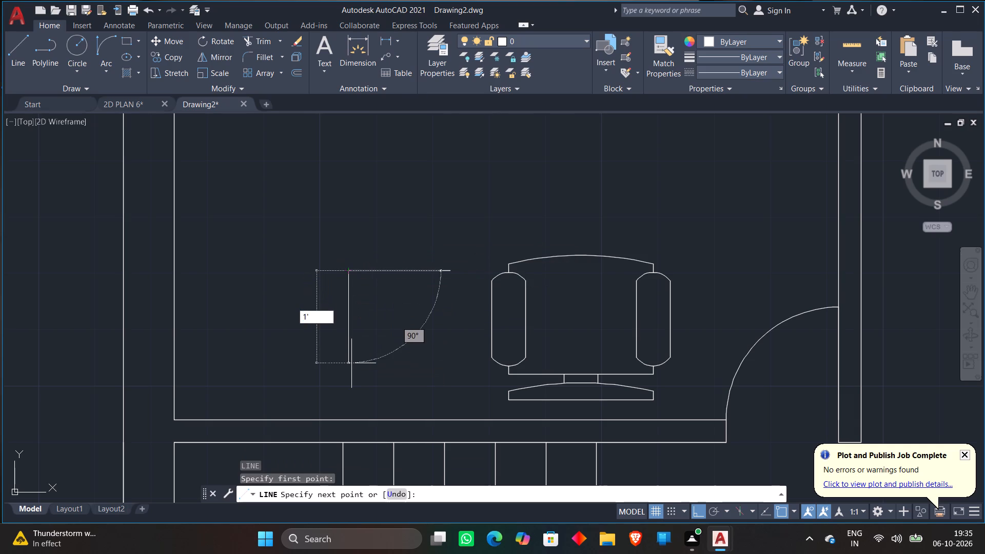
key(6)
key(shift+quotedbl)
key(Return)
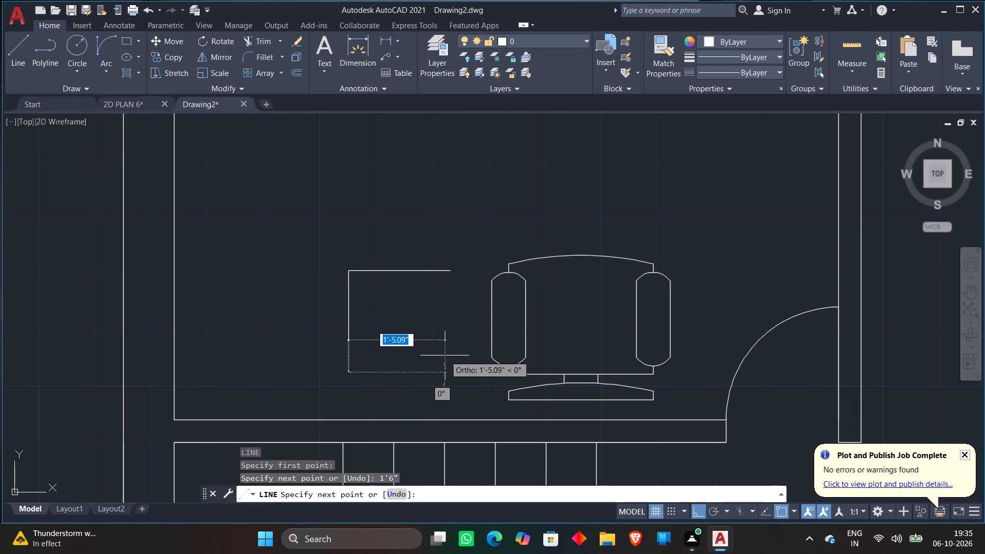
text(1')
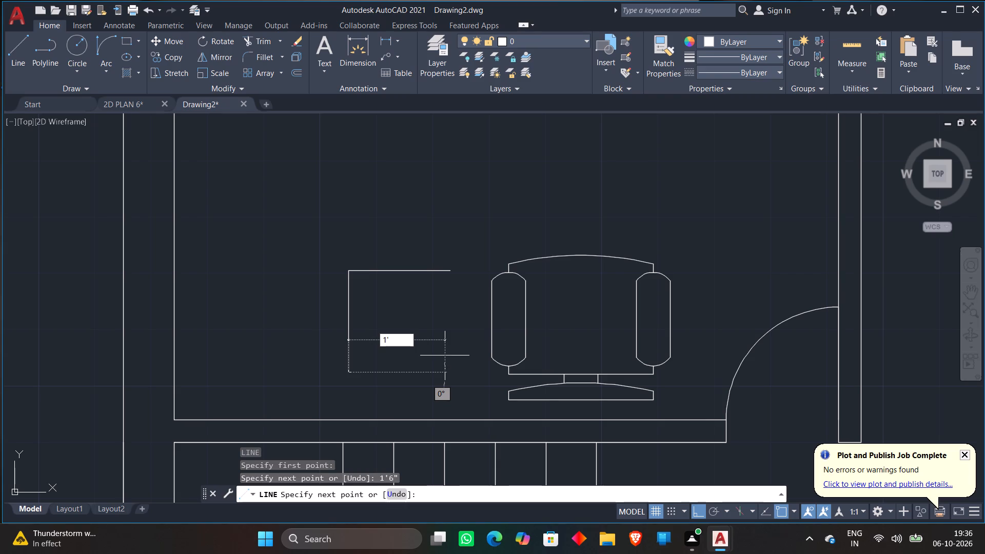
key(6)
key(shift+quotedbl)
key(shift+Return)
click(448, 273)
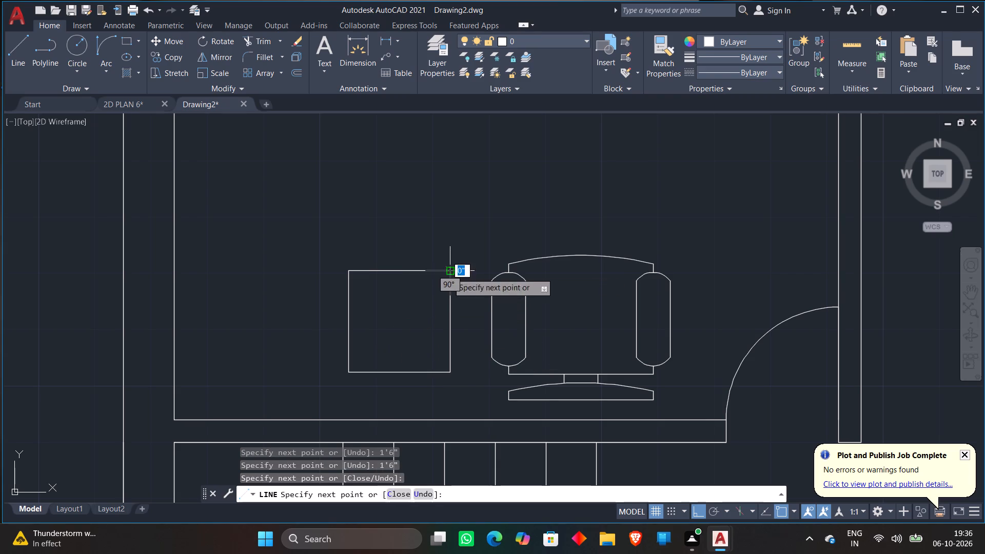
key(Escape)
Move the group of small furniture blocks from far east of the plan to just east of its outer wall, with Ortho off.
scroll(459, 209, down, 4)
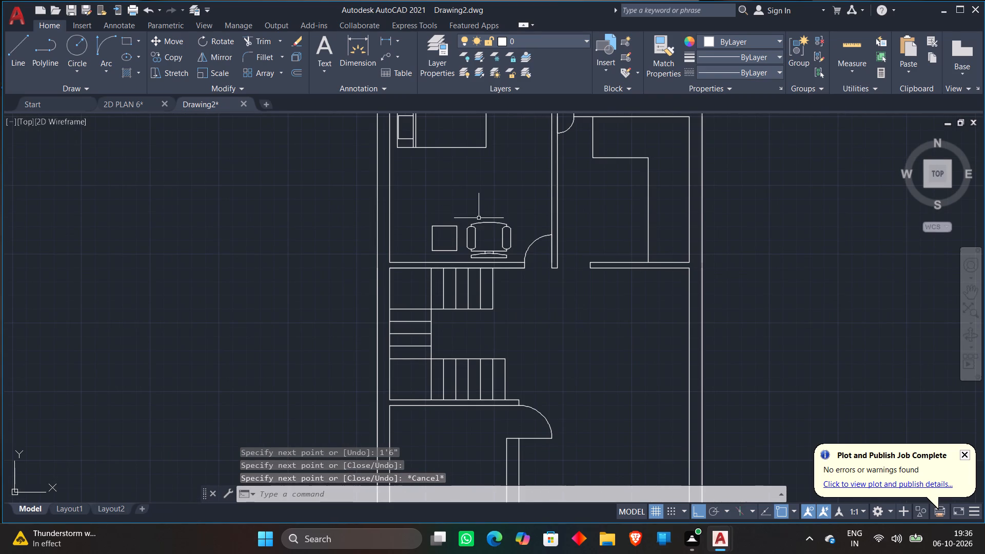
scroll(478, 219, down, 1)
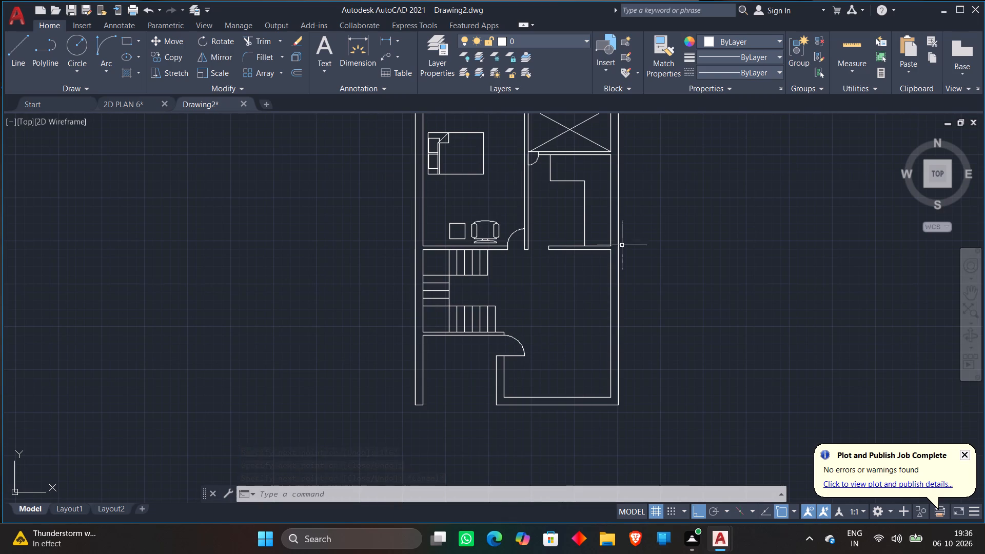
middle_drag(643, 232, 530, 254)
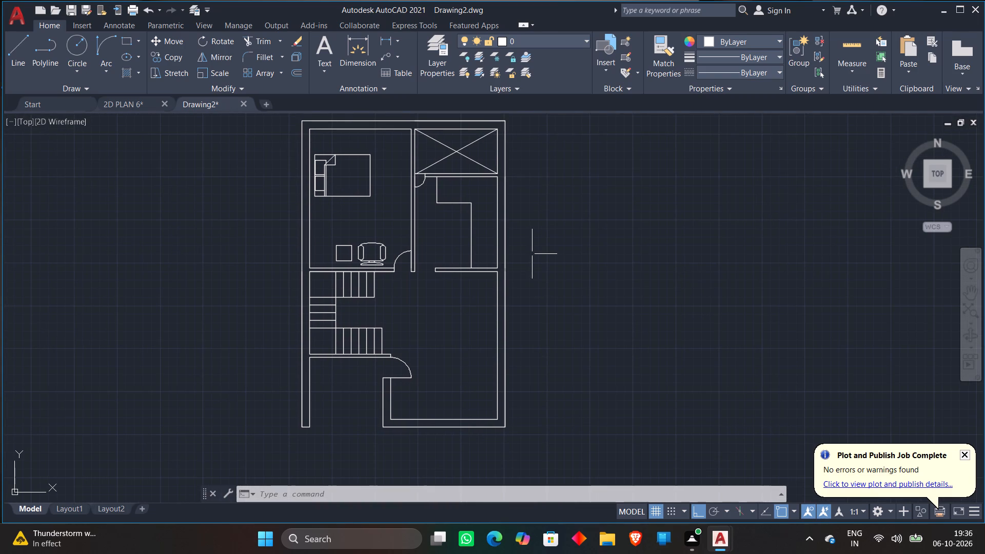
scroll(586, 238, down, 1)
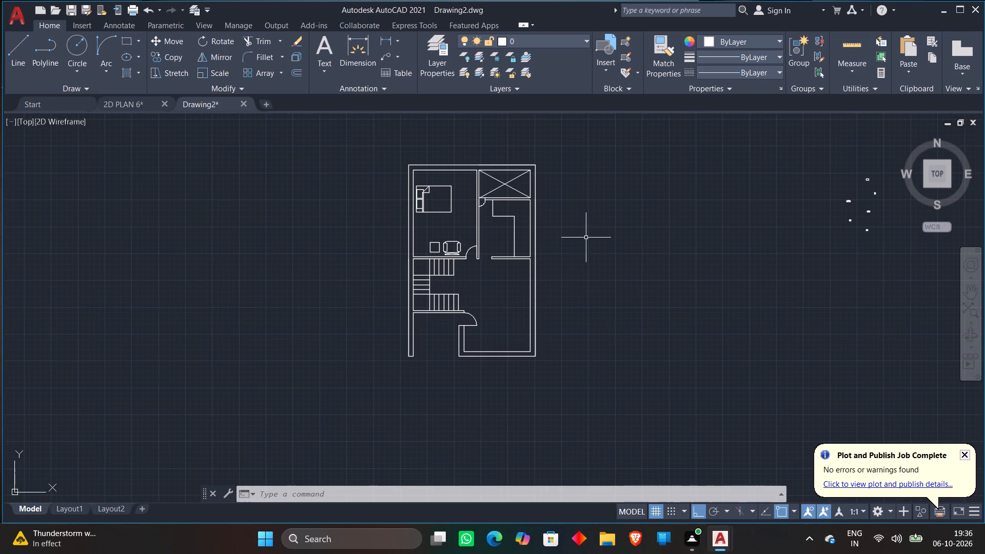
middle_drag(747, 210, 495, 258)
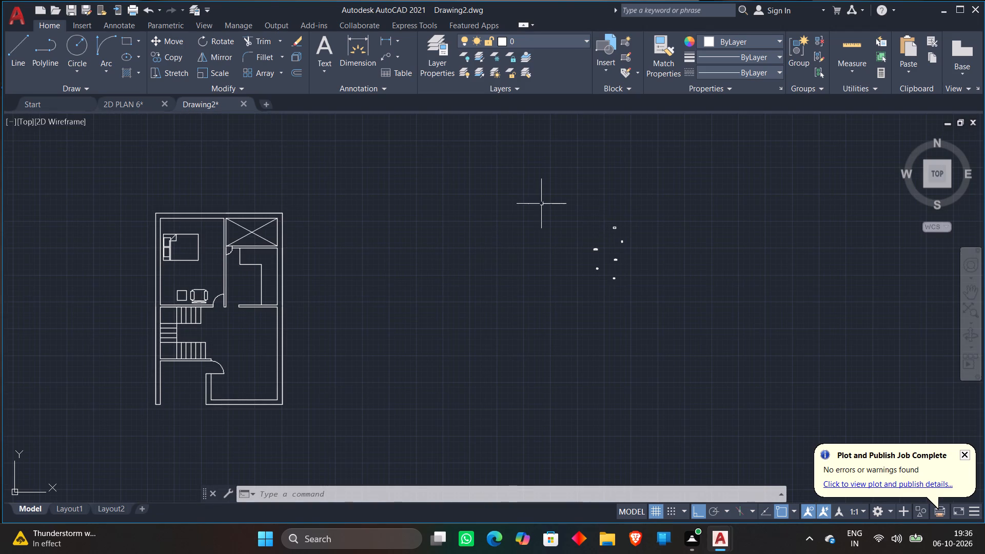
click(541, 204)
click(671, 310)
right_click(671, 305)
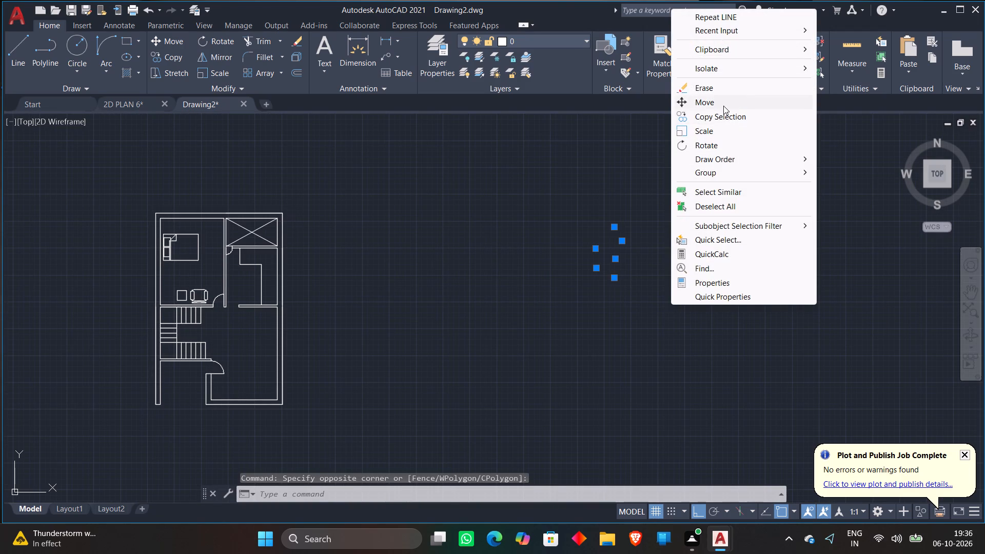
click(722, 103)
click(608, 262)
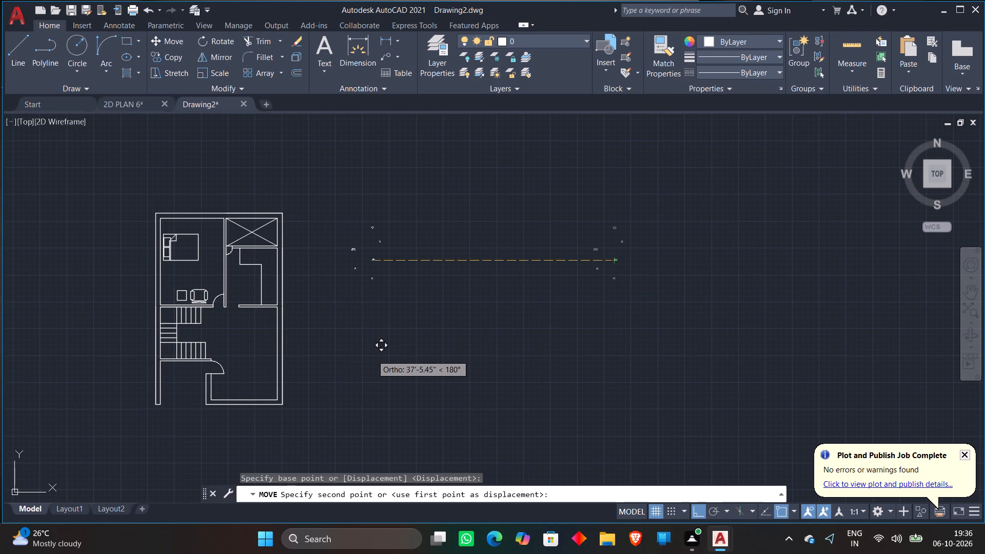
key(F8)
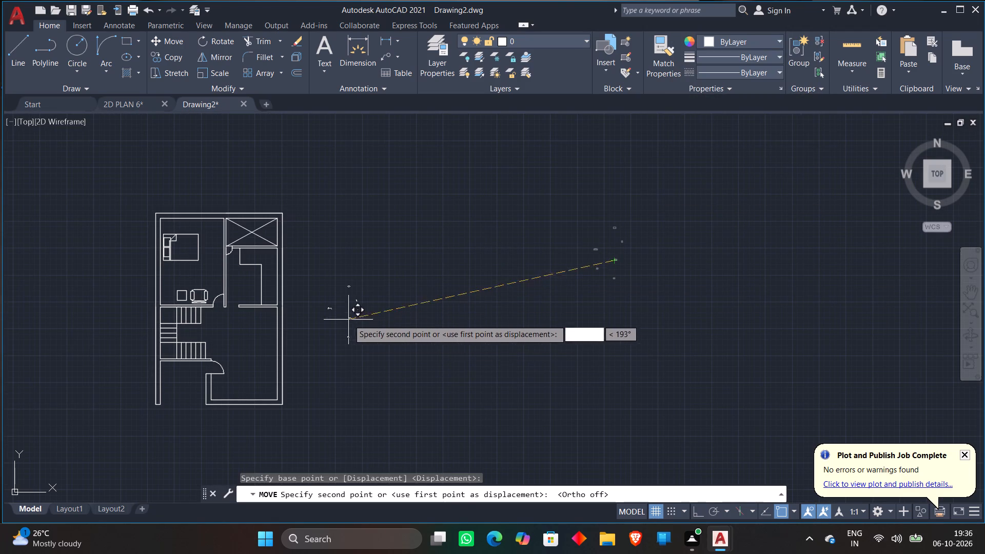
click(348, 320)
Rotate the small three-seat sofa block 90° clockwise with Ortho on, so it runs north-south.
scroll(323, 279, up, 2)
middle_drag(421, 263, 674, 202)
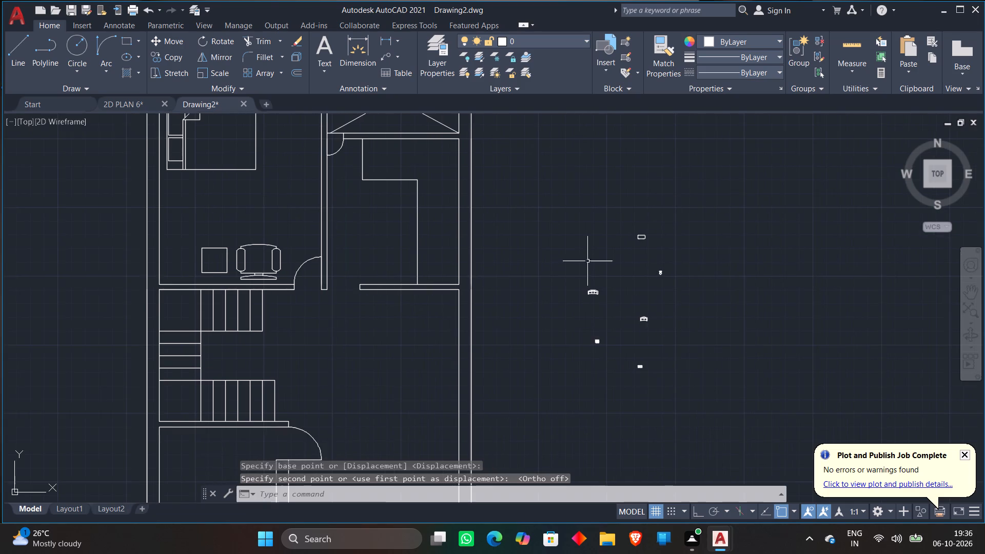
scroll(587, 262, up, 2)
scroll(603, 284, down, 3)
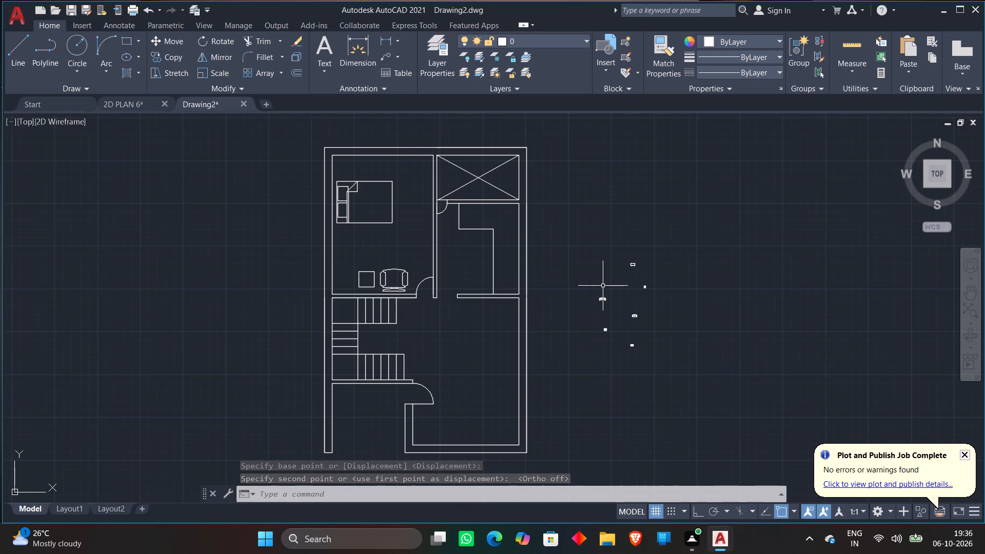
scroll(588, 304, up, 1)
click(578, 275)
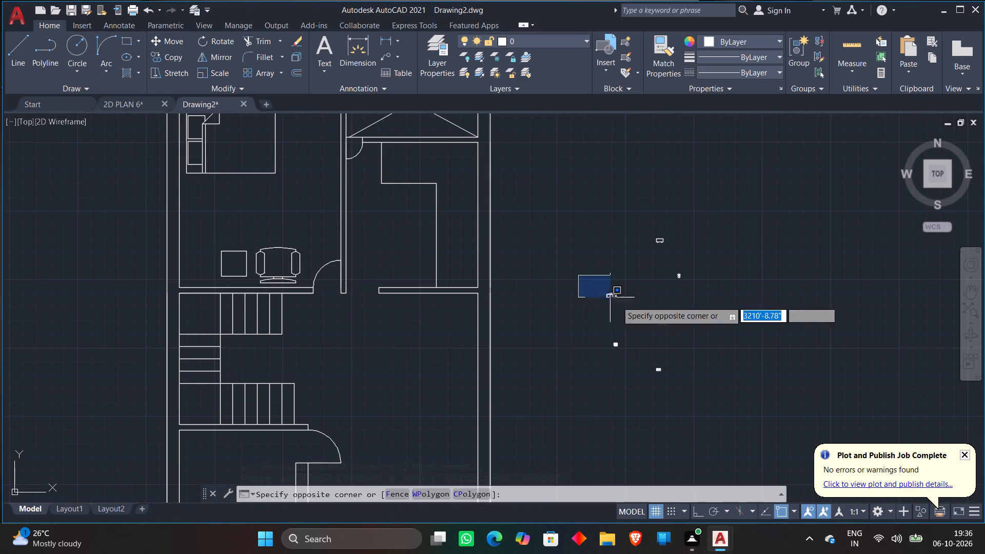
click(646, 311)
right_click(629, 309)
click(650, 348)
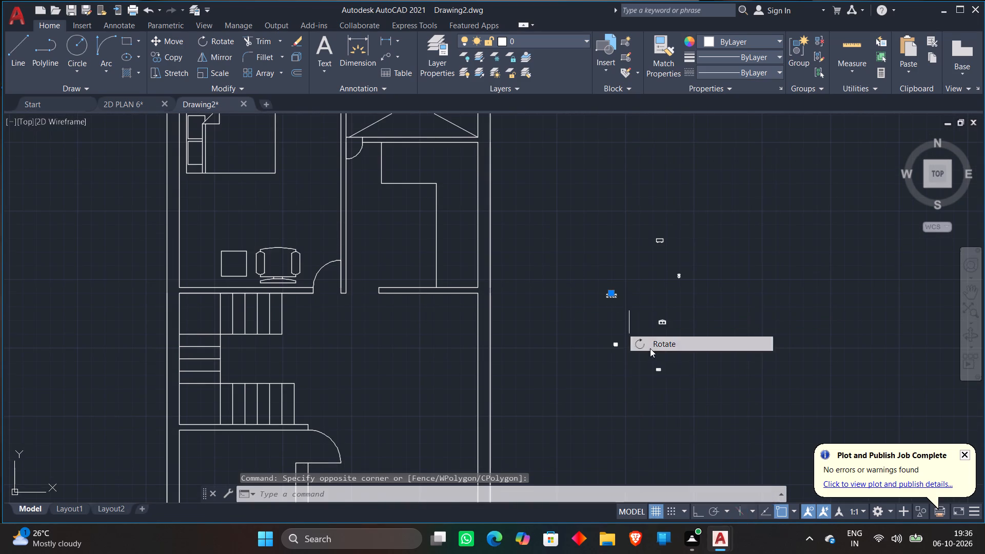
click(610, 312)
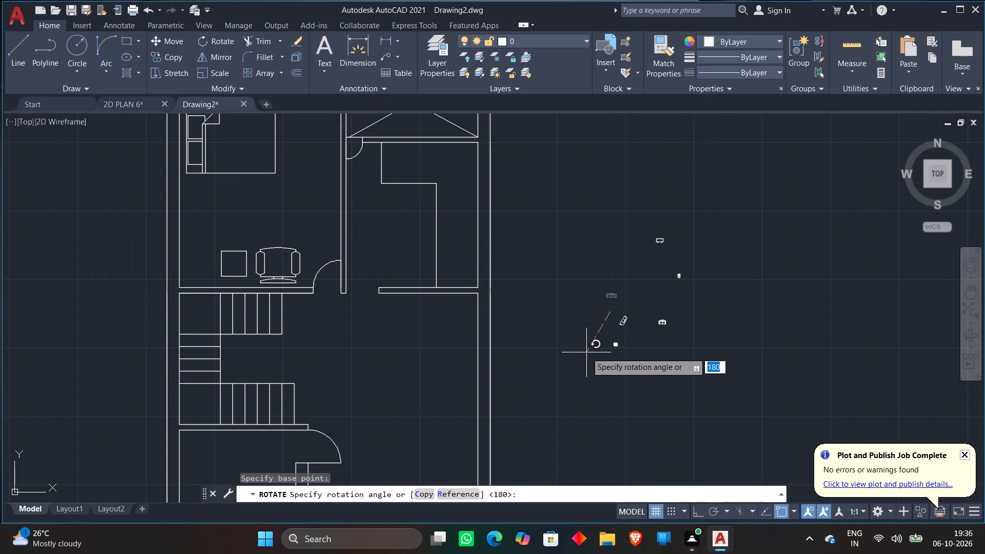
key(F8)
click(586, 352)
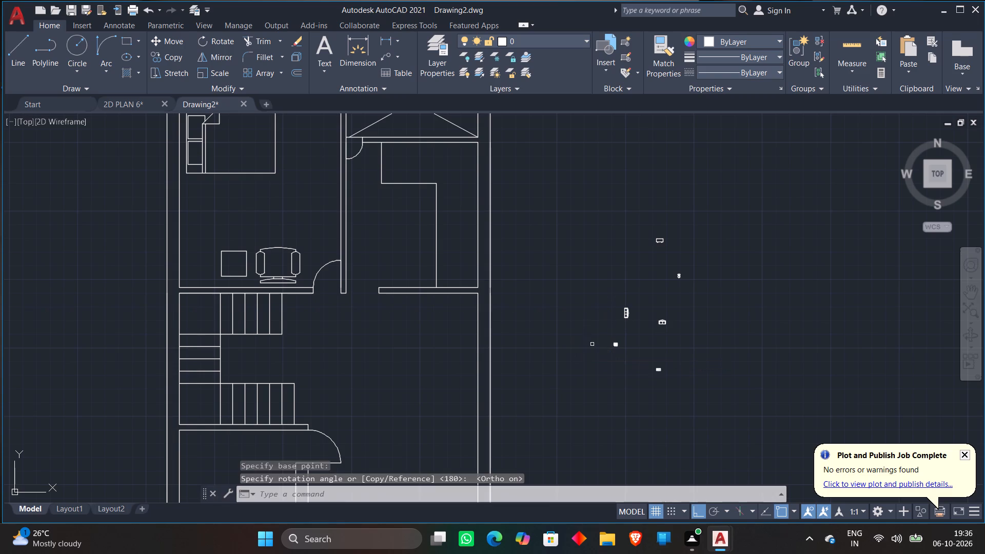
Enlarge the small three-seat sofa block east of the plan with the Scale command.
middle_drag(611, 299, 615, 201)
scroll(618, 217, up, 2)
click(620, 184)
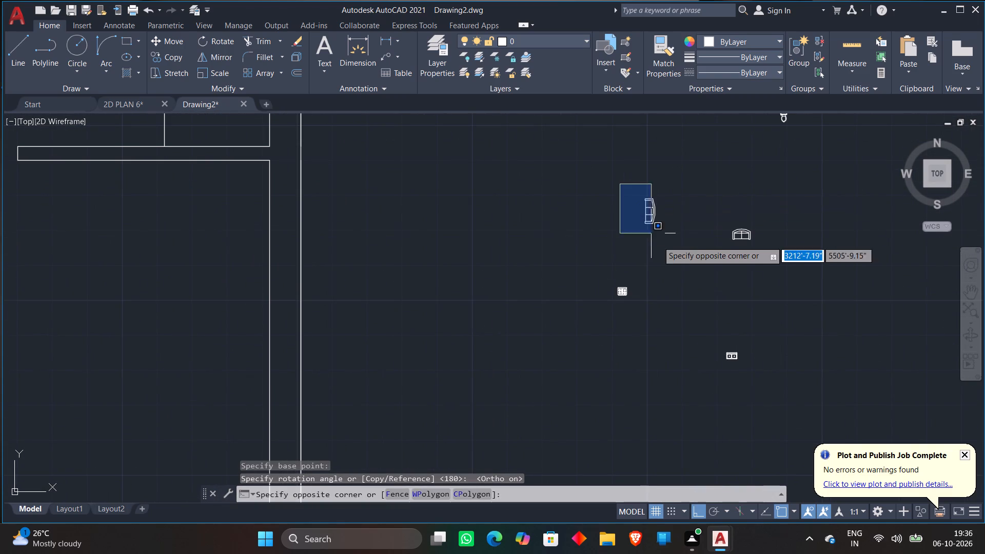
click(668, 249)
right_click(668, 247)
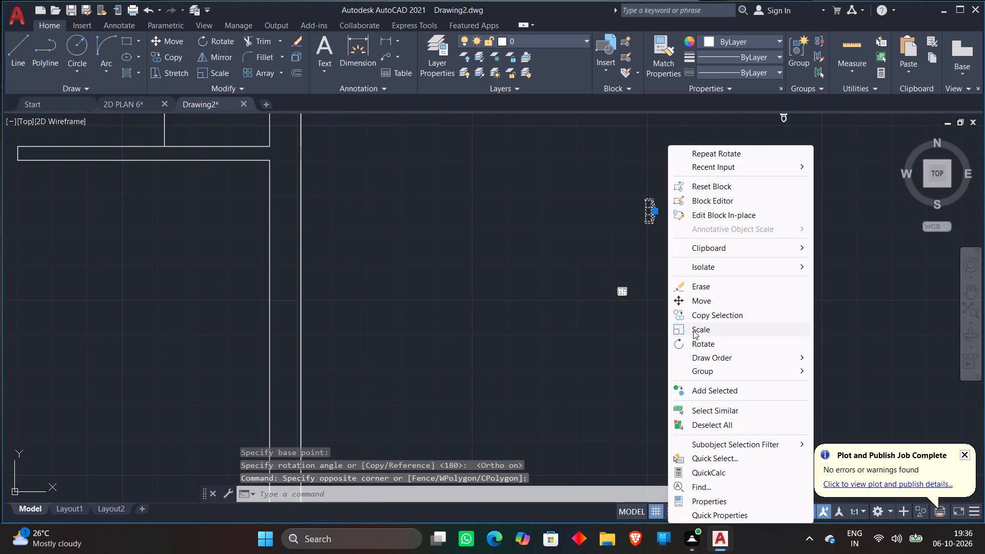
click(693, 325)
click(648, 219)
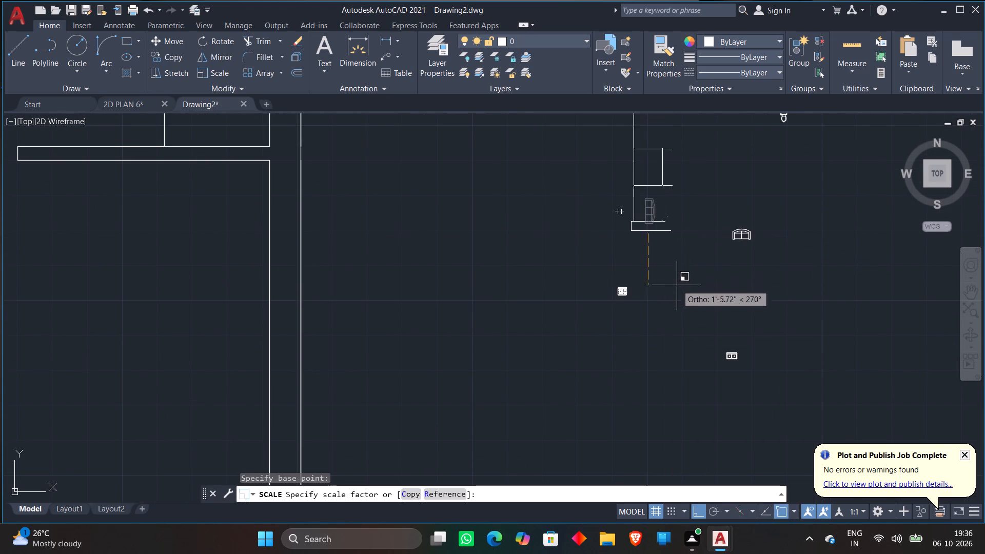
click(679, 299)
Move the enlarged three-seat sofa into the room east of the stairs and entrance door, with Ortho off.
scroll(672, 220, down, 3)
click(673, 223)
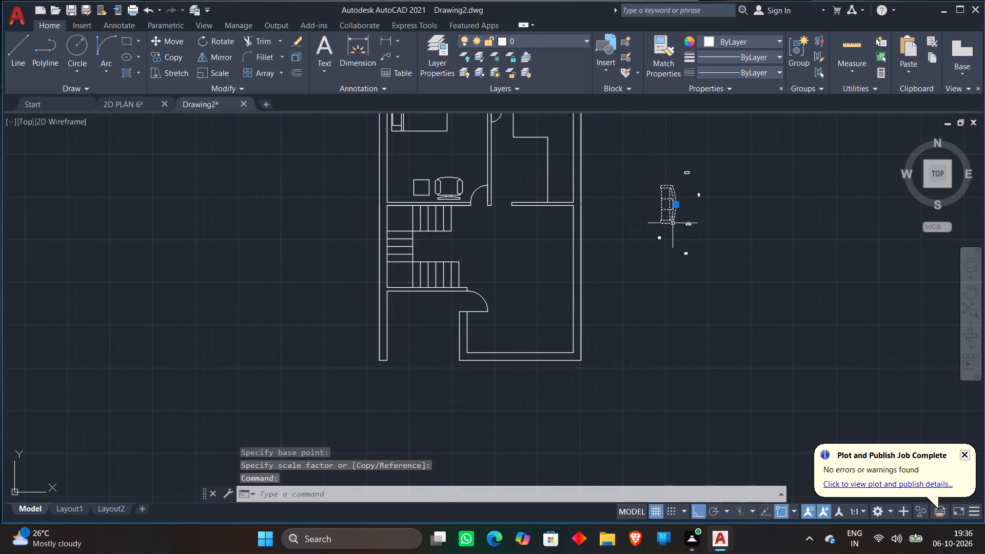
text(M)
key(space)
click(673, 223)
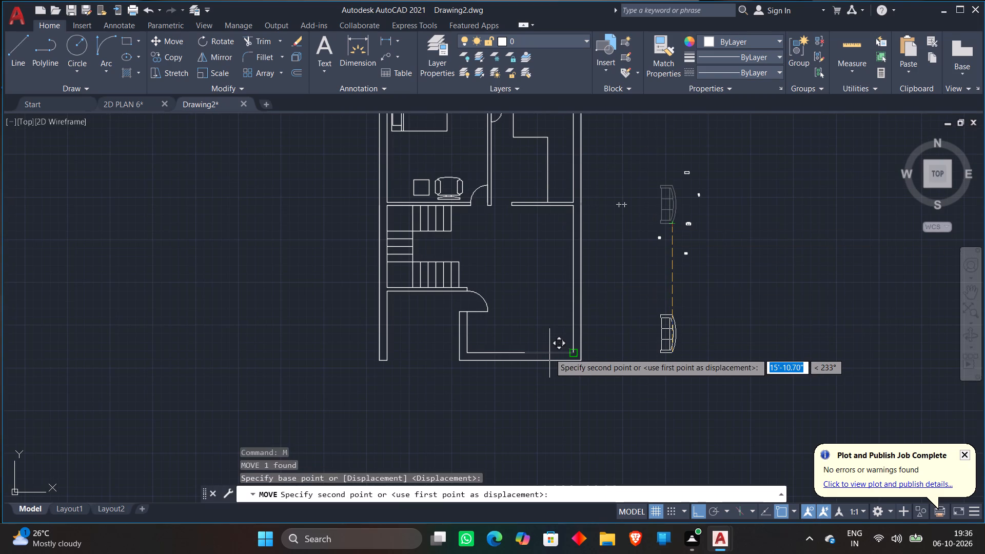
key(F8)
scroll(538, 340, up, 3)
scroll(583, 300, down, 1)
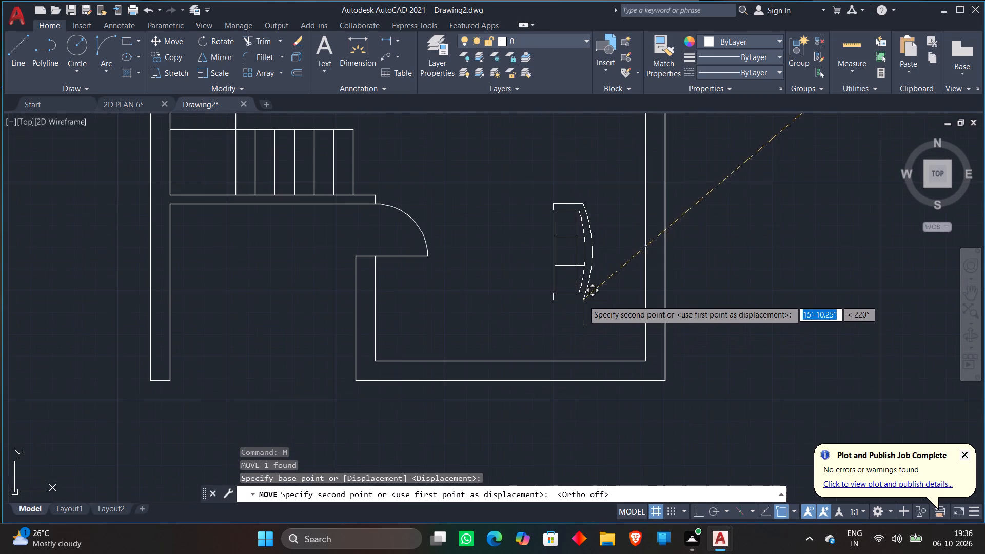
scroll(603, 298, down, 1)
click(592, 261)
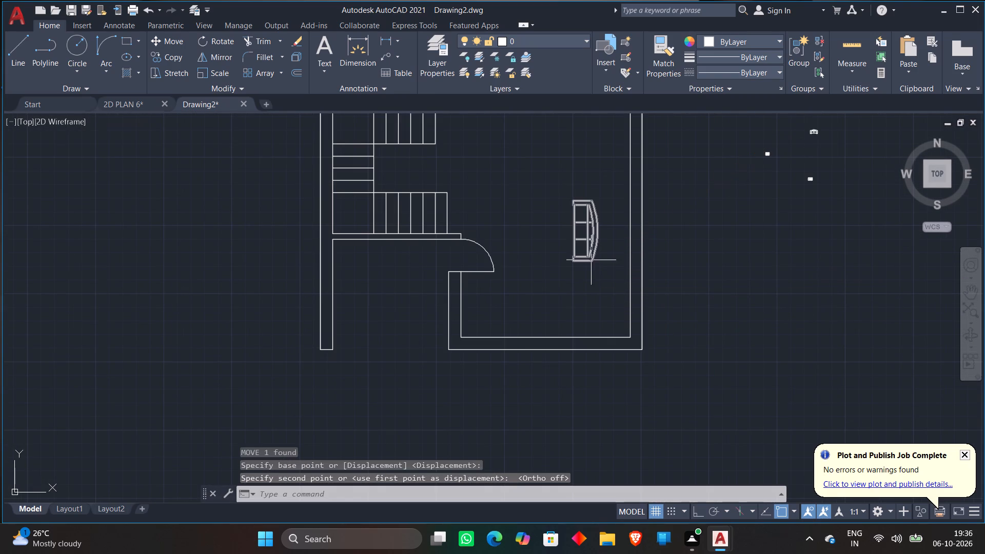
Enlarge the three-seat sofa by a scale factor of about 2.43 from its southeast corner.
click(590, 260)
right_click(590, 260)
click(615, 327)
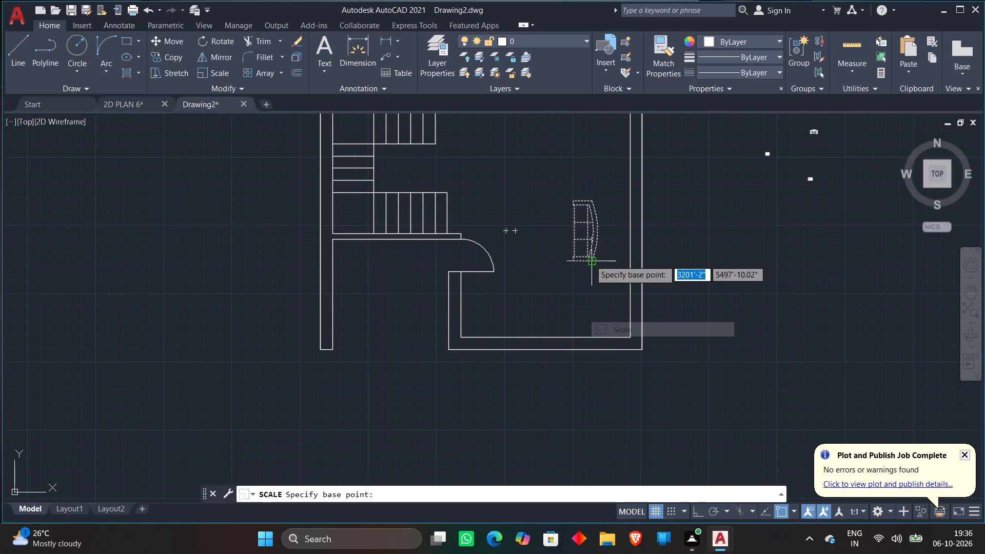
click(590, 260)
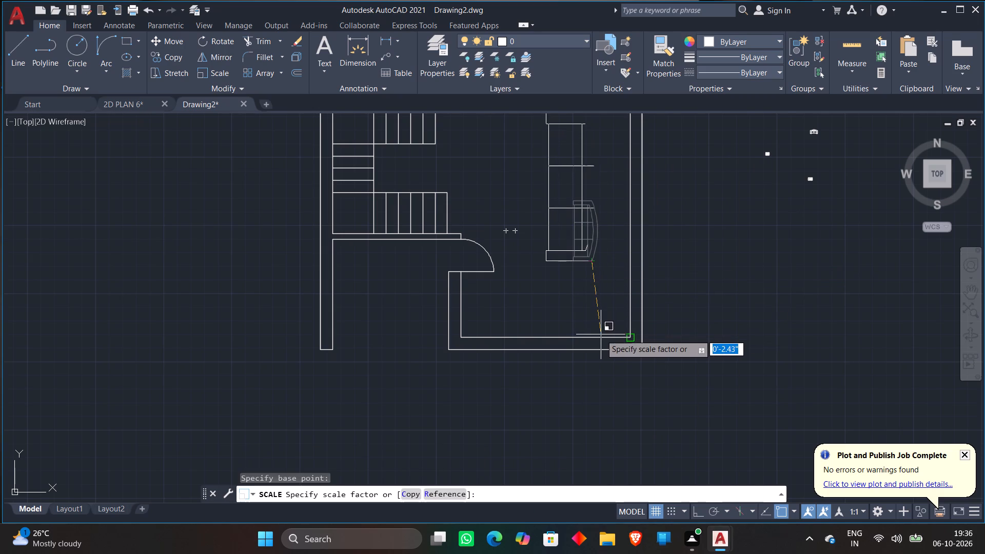
click(601, 334)
Shrink the oversized three-seat sofa by a scale factor of about 0.43 from a point near its middle.
scroll(586, 248, down, 2)
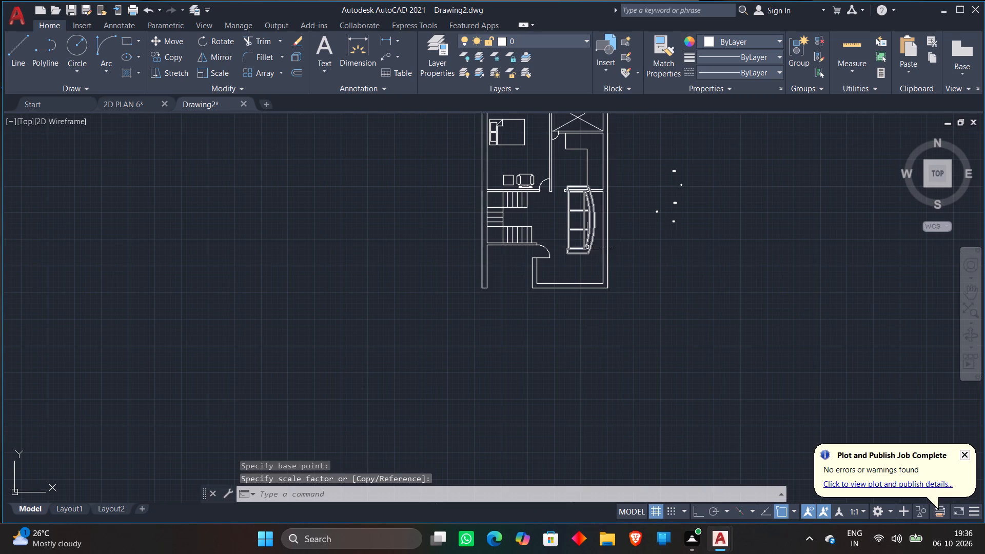
click(587, 247)
right_click(587, 247)
click(610, 325)
click(592, 251)
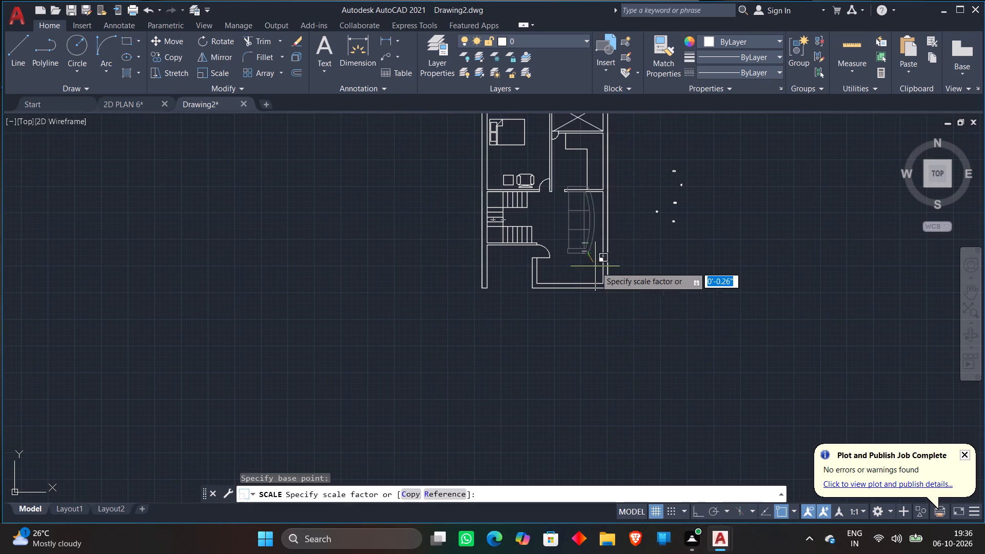
click(600, 275)
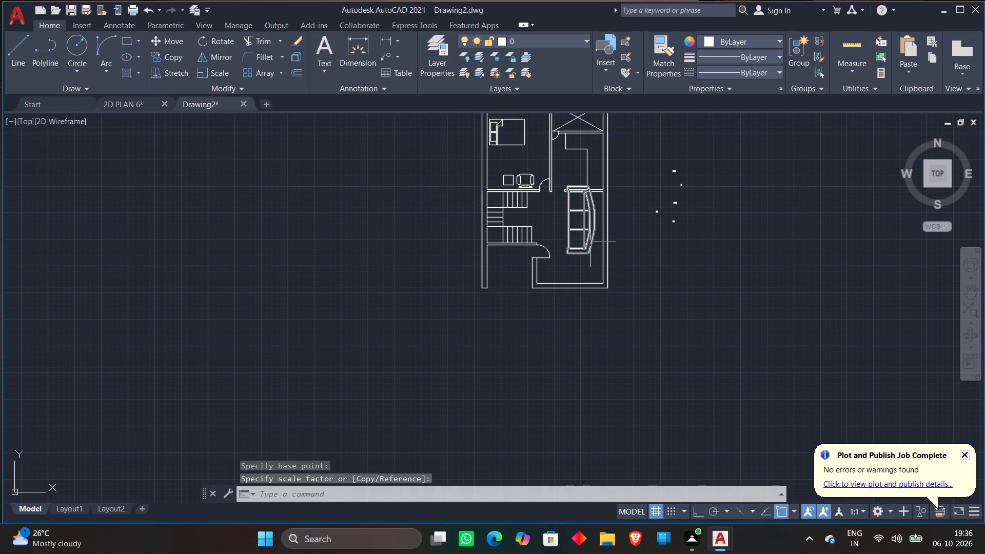
click(590, 242)
right_click(590, 242)
click(610, 329)
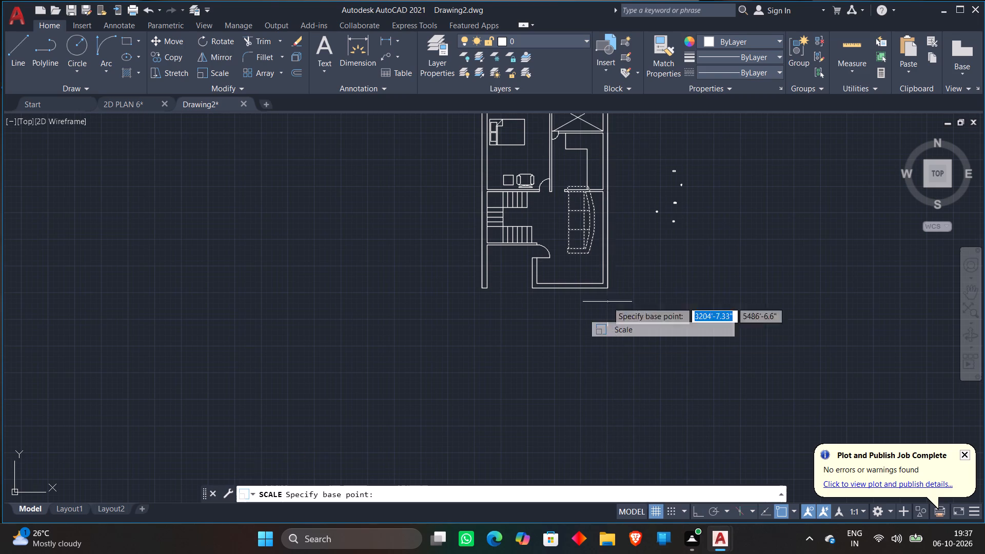
click(584, 226)
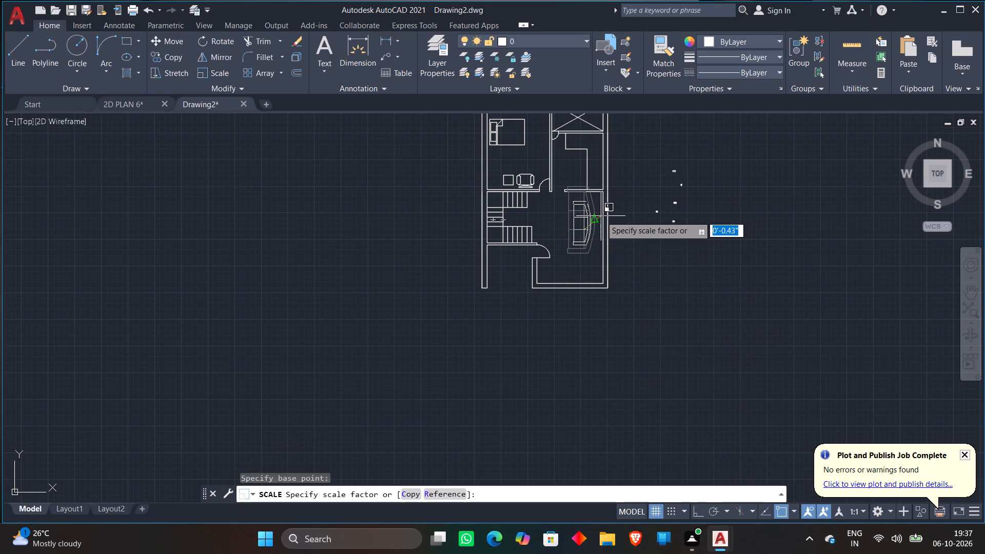
click(601, 216)
Scale the three-seat sofa up by about 1.59 from the south end of its seat edge.
scroll(578, 222, up, 3)
click(601, 226)
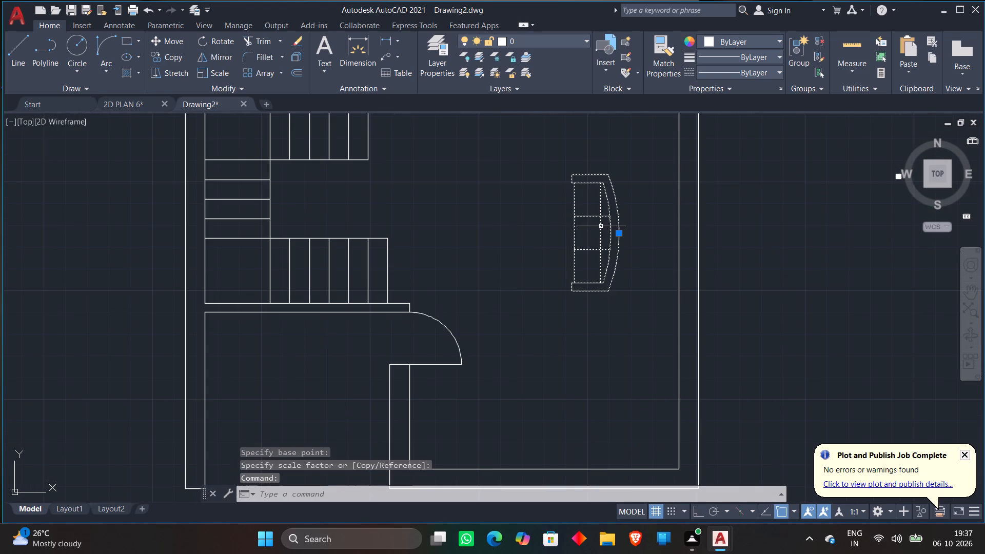
right_click(596, 230)
click(617, 331)
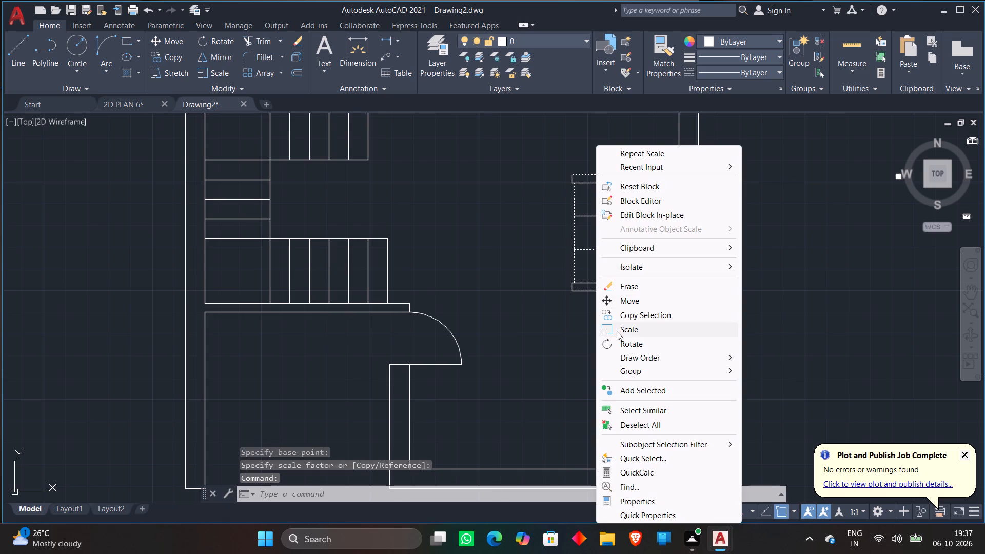
click(601, 282)
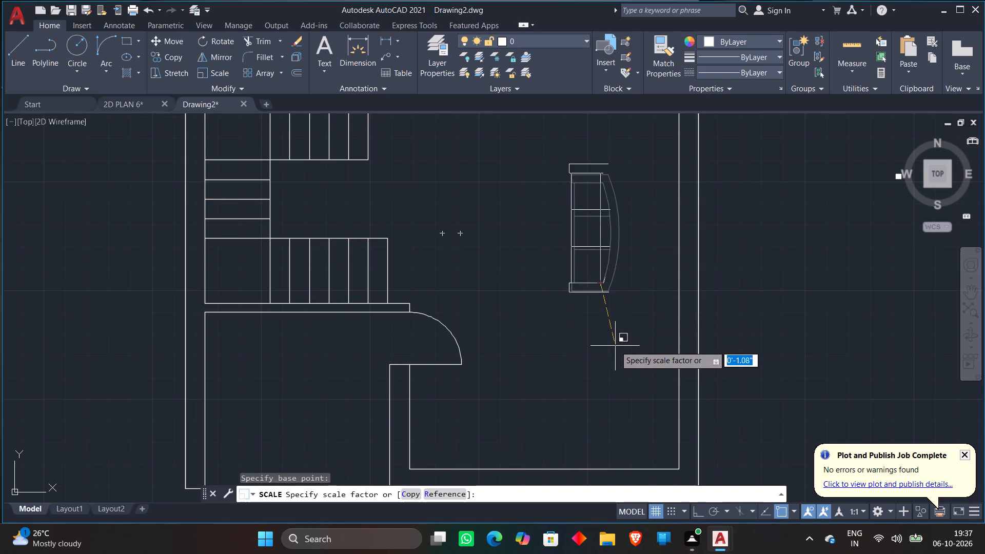
click(615, 375)
Move the three-seat sofa east so its curved back sits close to the room's east wall.
scroll(607, 245, down, 2)
click(612, 255)
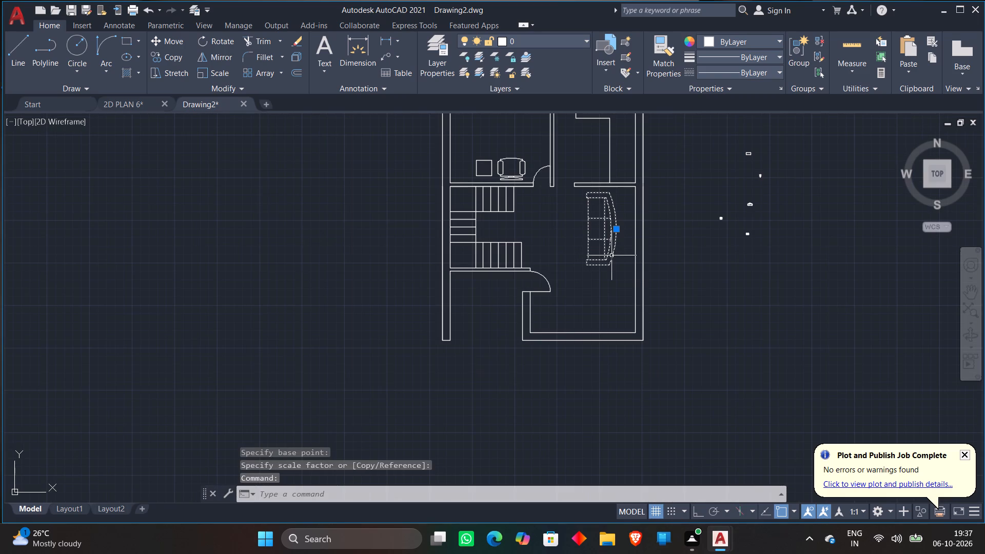
key(m)
key(Return)
click(612, 255)
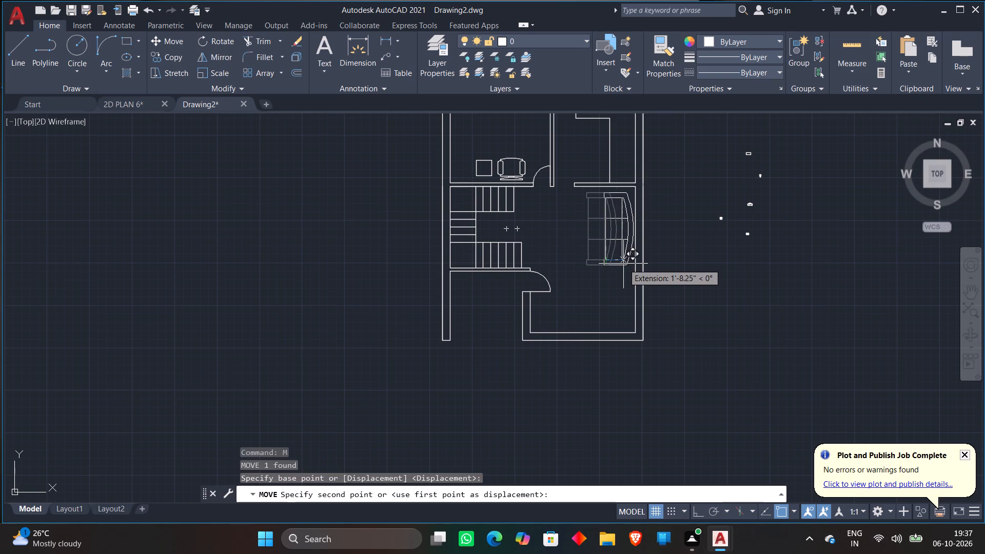
click(623, 264)
Rotate the small two-seat sofa block east of the plan by 180° with Ortho on, so its back faces south.
scroll(781, 185, up, 2)
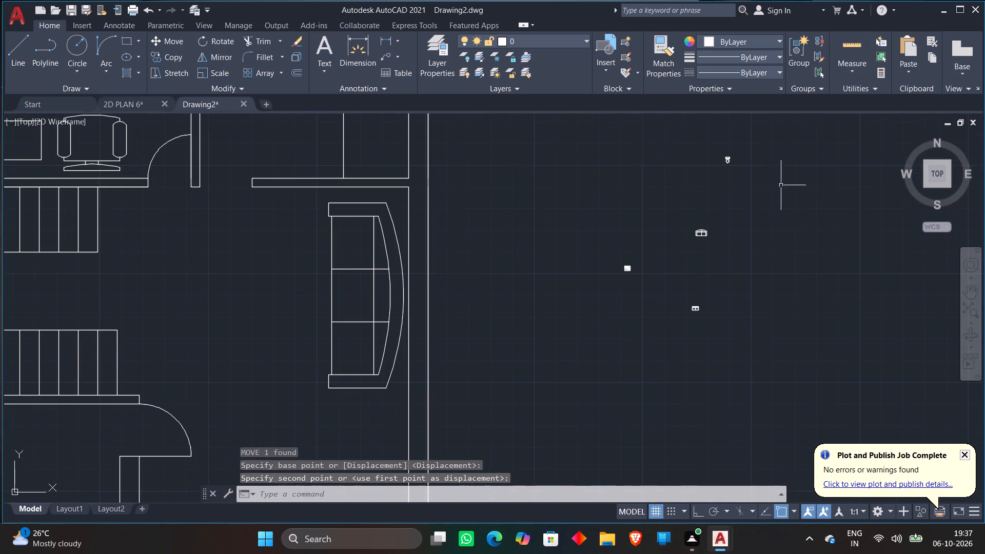
click(687, 221)
click(719, 278)
right_click(735, 240)
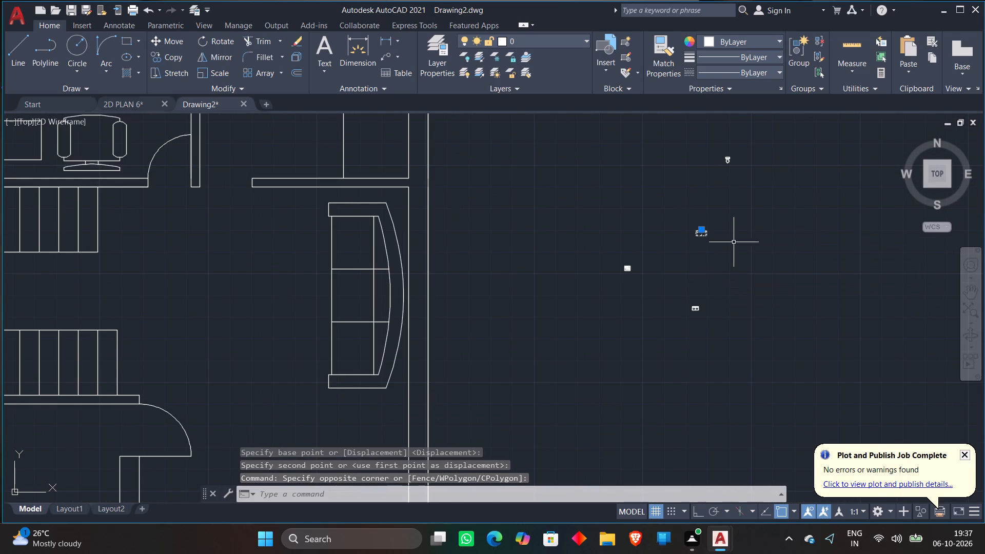
click(766, 337)
click(732, 273)
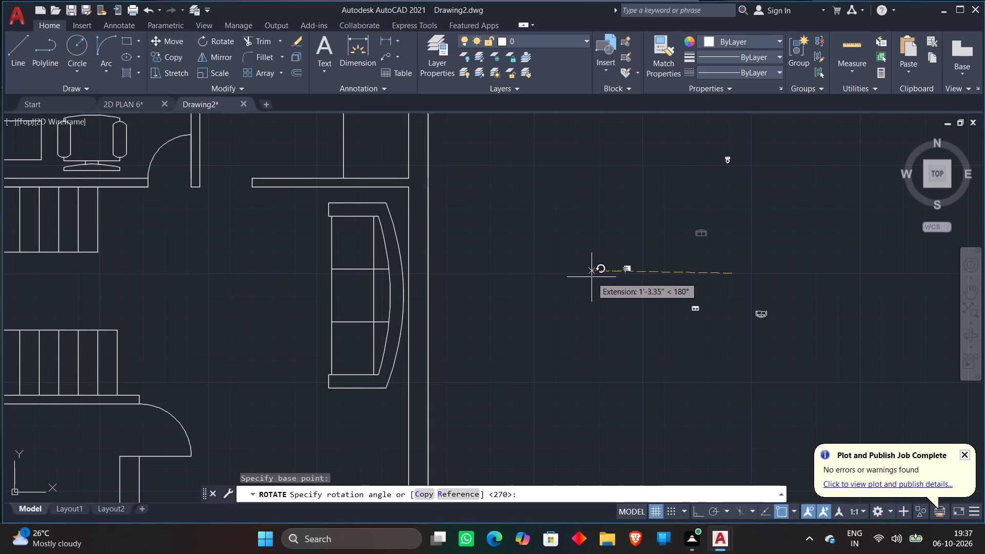
key(F8)
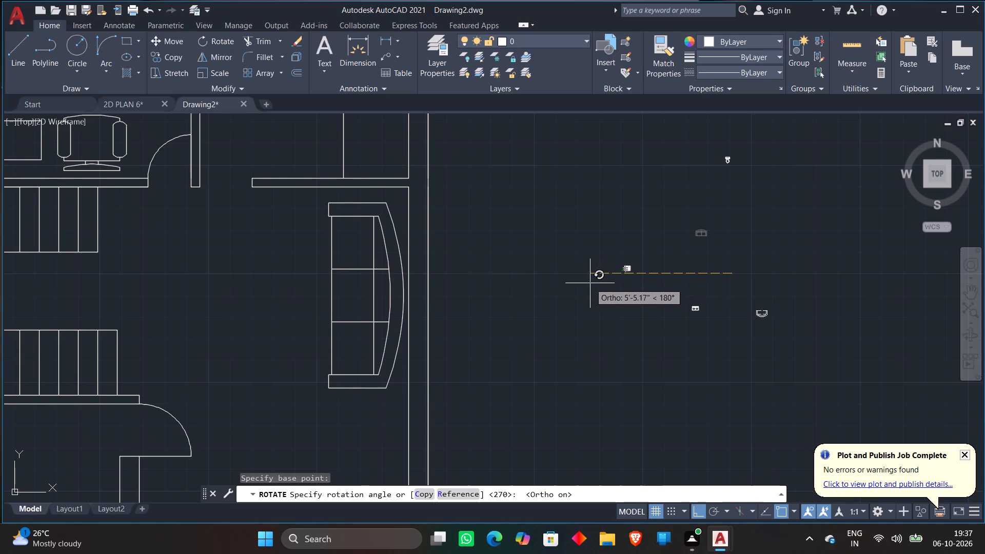
click(590, 283)
Move the two-seat sofa block into the south part of the room with the three-seat sofa, with Ortho off.
click(741, 283)
click(783, 337)
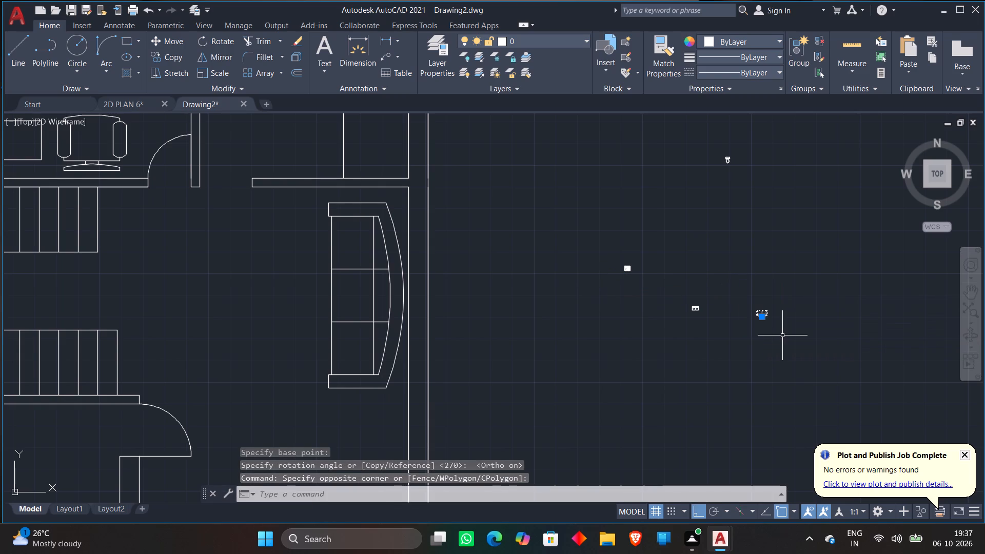
text(M)
key(space)
click(757, 315)
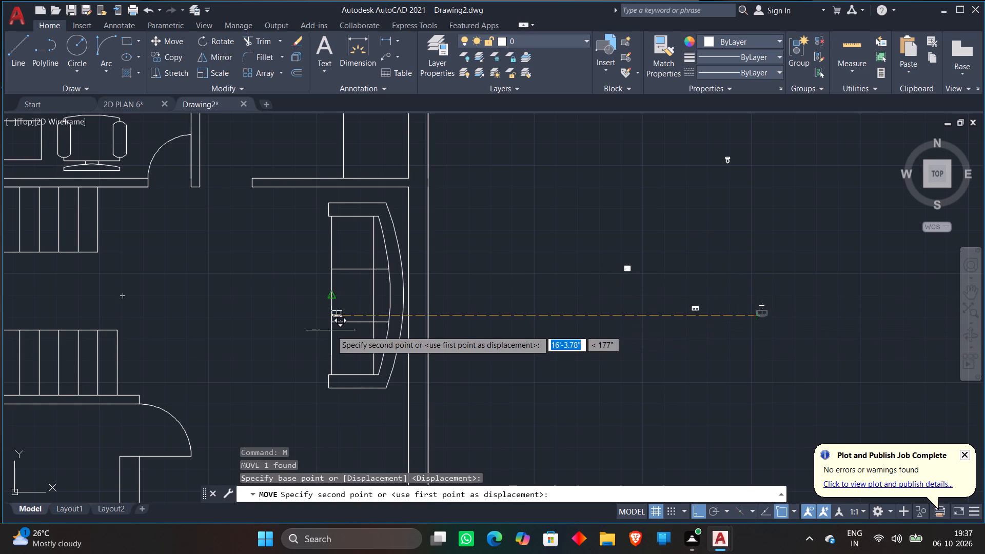
key(F8)
middle_drag(248, 348, 329, 150)
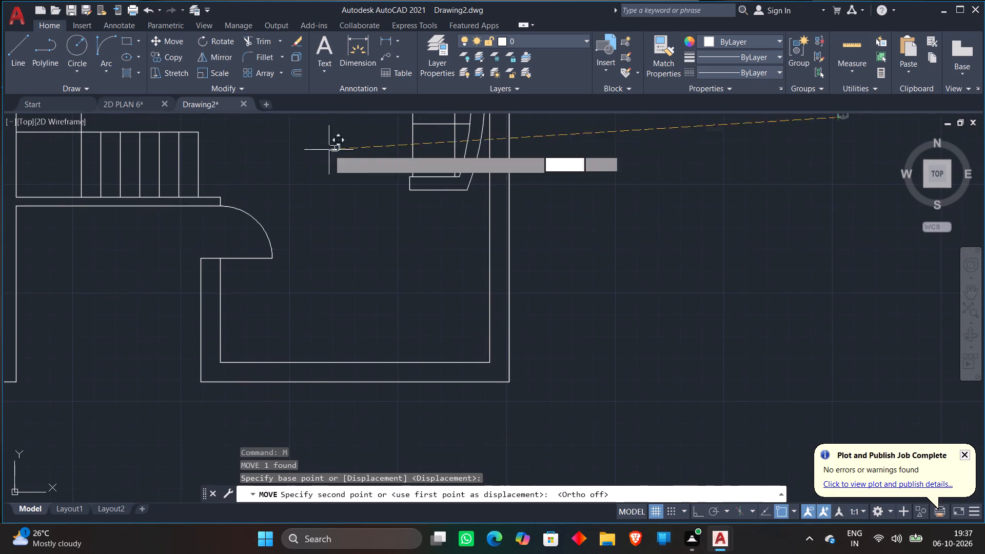
scroll(372, 285, up, 1)
click(372, 285)
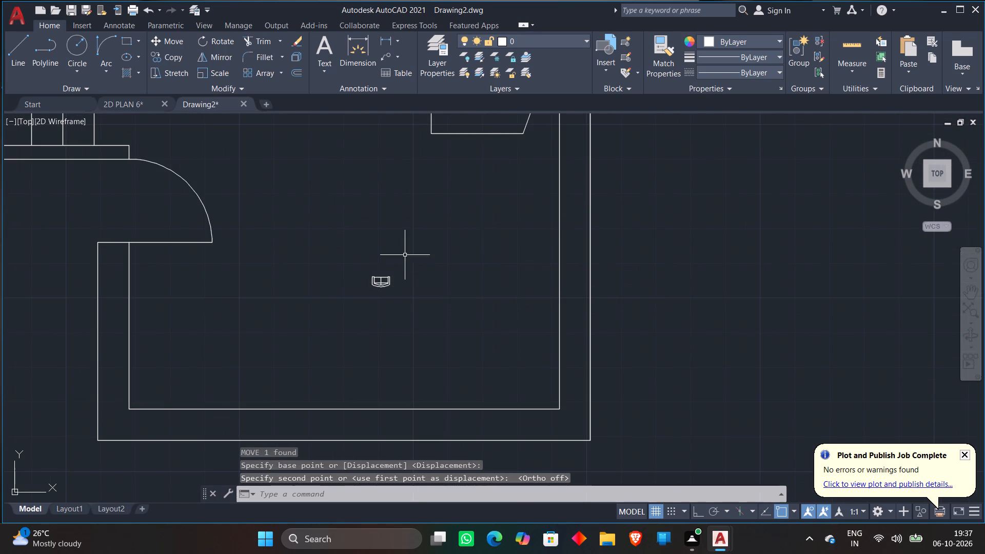
Enlarge the two-seat sofa block with the Scale command, using a base point just southeast of it.
scroll(404, 255, down, 2)
click(368, 253)
click(427, 279)
right_click(424, 276)
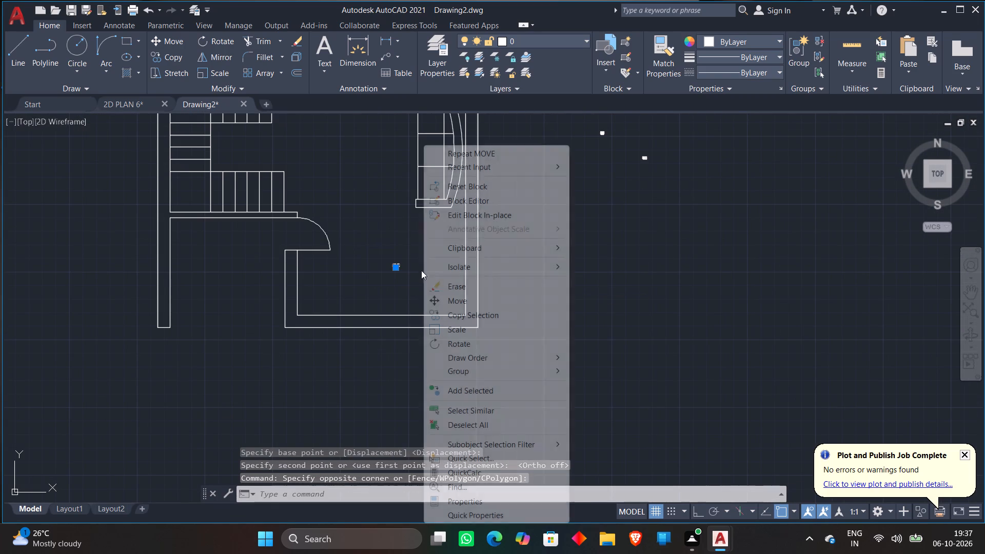
click(443, 331)
click(403, 279)
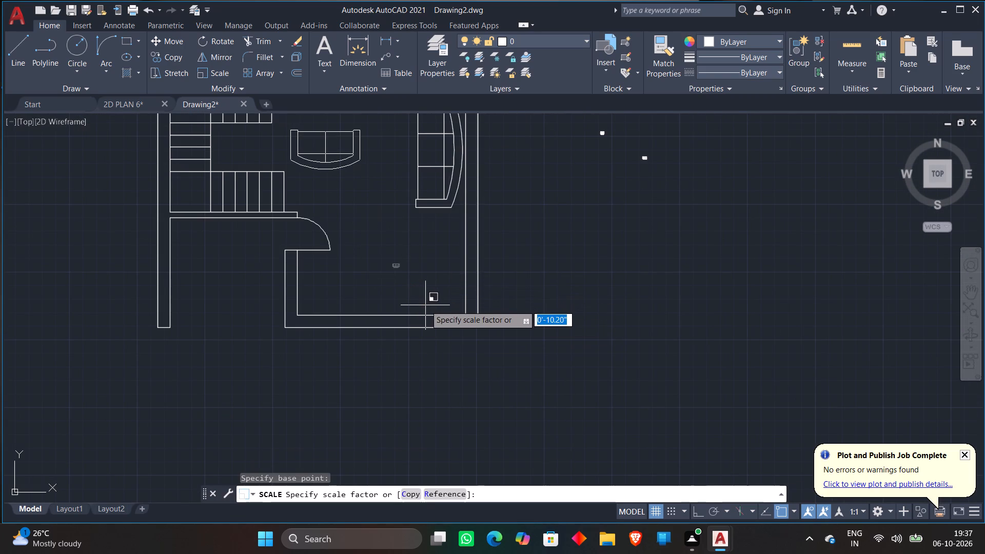
click(432, 309)
Move the enlarged two-seat sofa south from the bedroom to the south wall of the room with the three-seat sofa.
scroll(379, 212, down, 2)
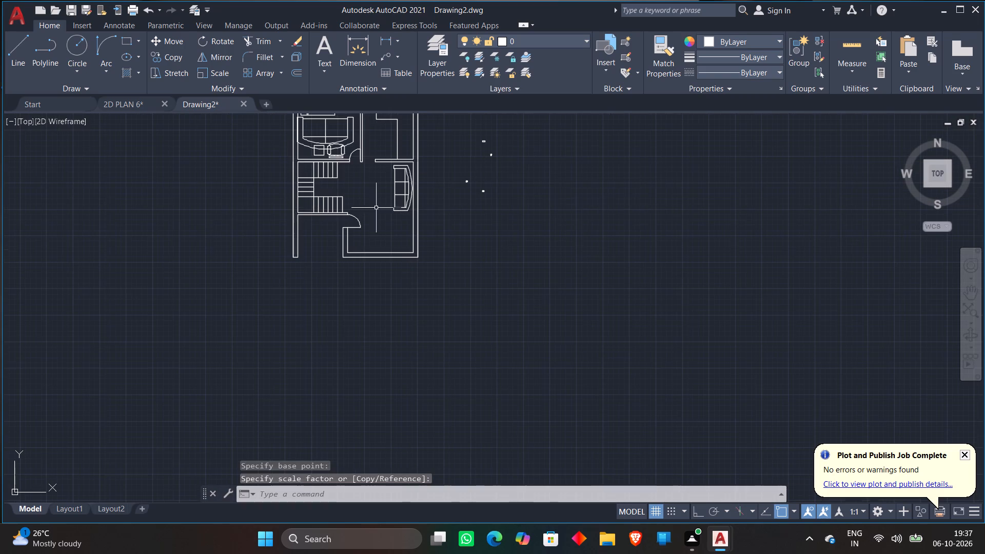
click(338, 119)
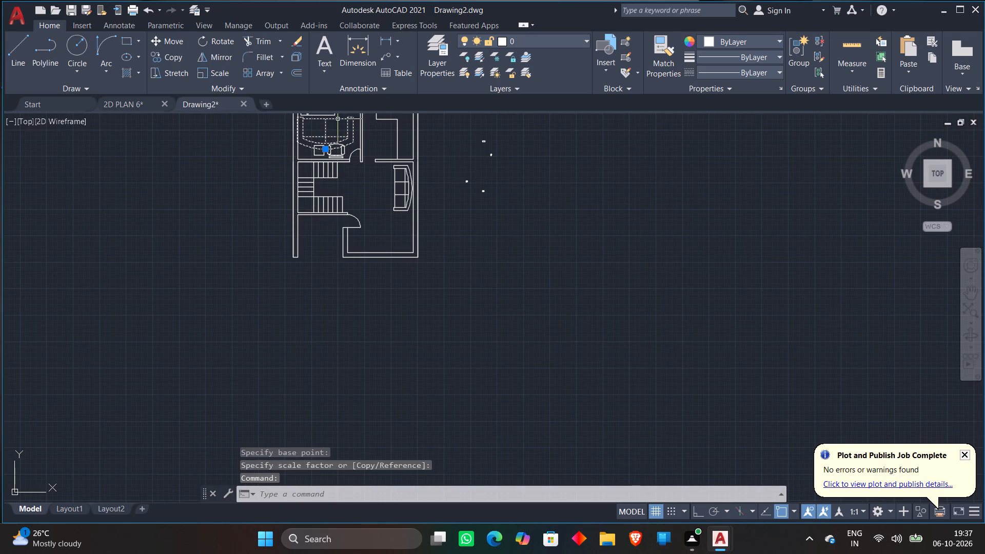
text(M)
key(space)
click(338, 119)
scroll(397, 228, up, 2)
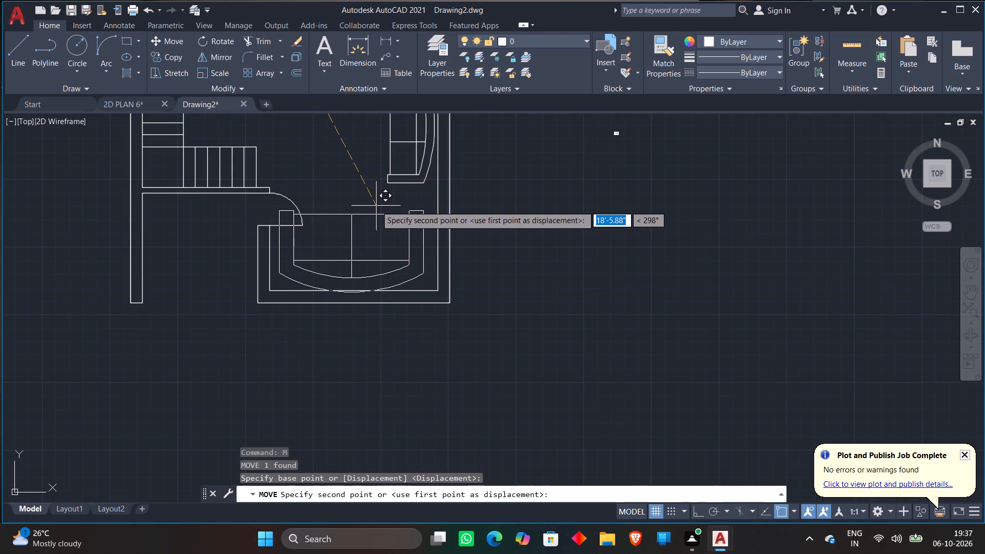
click(376, 203)
Scale the two-seat sofa down by about 0.64 so it fits between the entrance door and the east wall.
click(358, 214)
click(353, 211)
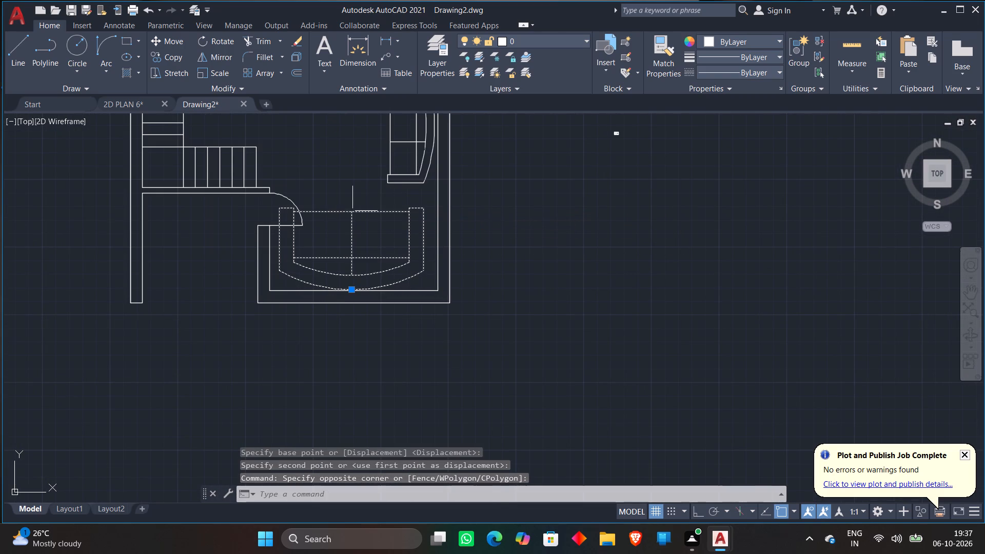
right_click(350, 211)
click(381, 329)
click(353, 261)
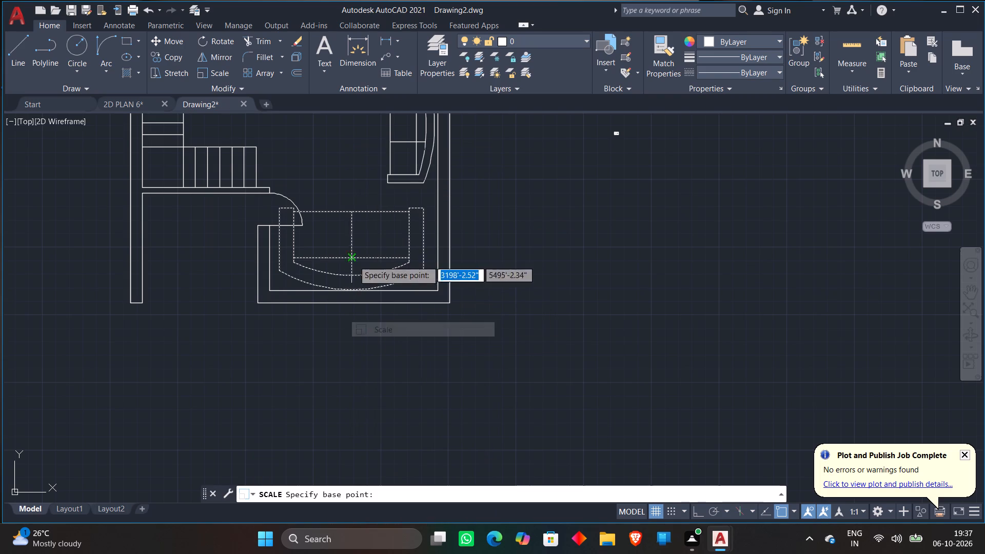
click(377, 217)
scroll(383, 214, up, 1)
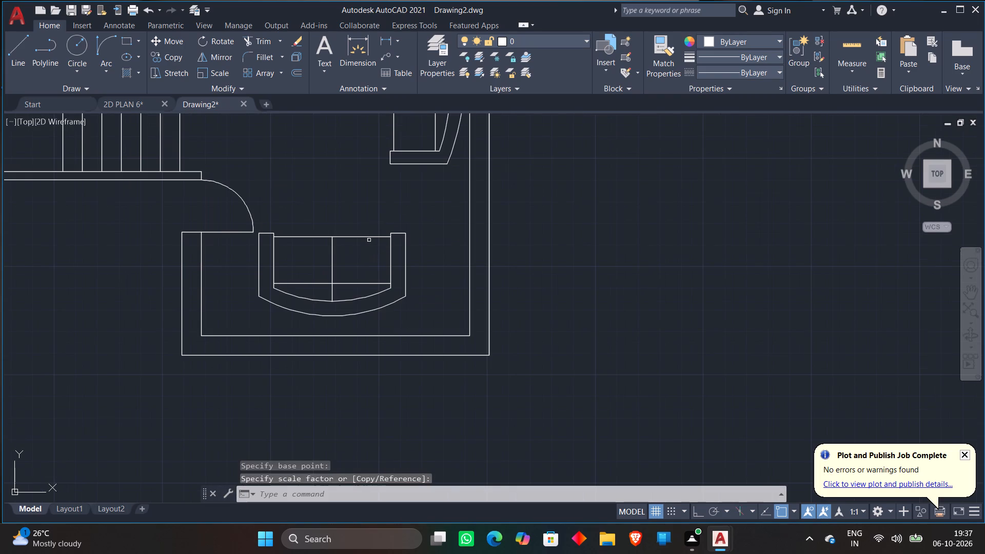
Move the two-seat sofa block a little east, closer to the east wall of the living room.
click(394, 238)
text(M)
key(space)
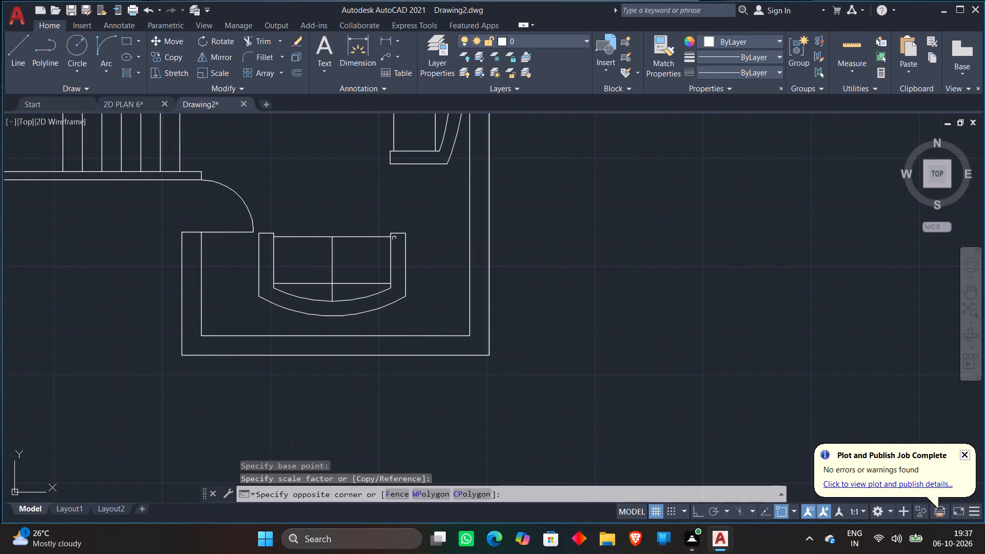
click(396, 234)
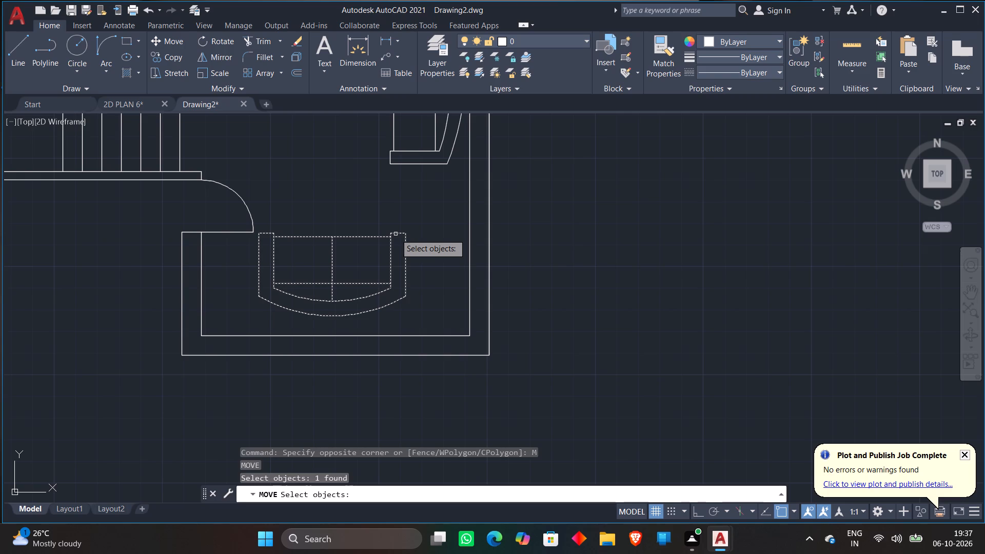
key(Escape)
click(396, 234)
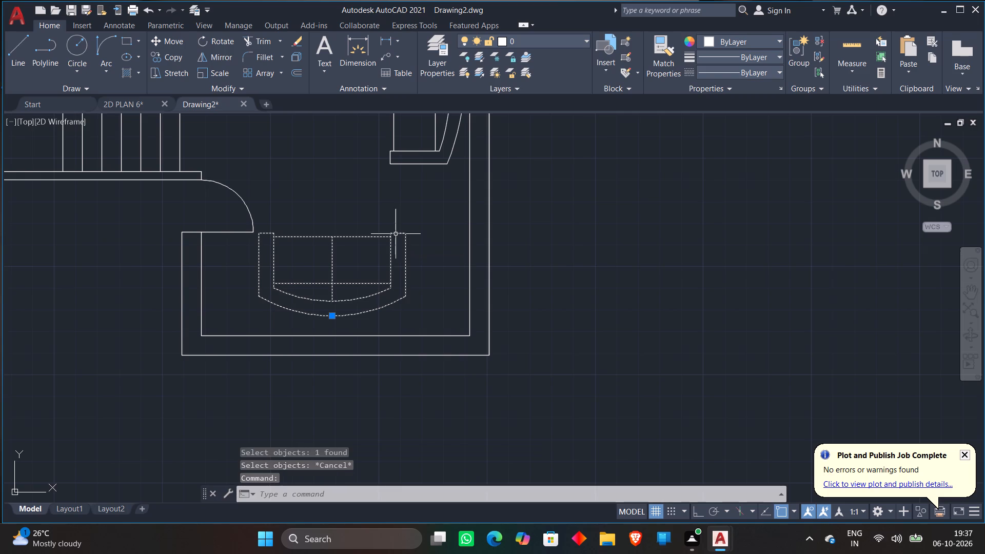
text(M)
key(space)
click(396, 234)
click(441, 236)
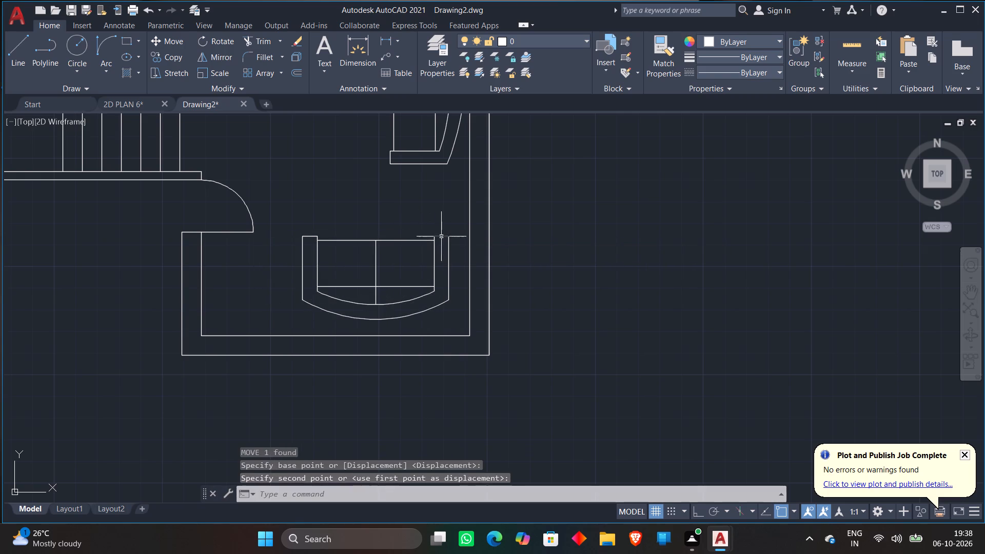
Move the small rectangular table block from outside the plan into the living room, just west of the three-seat sofa.
scroll(433, 194, down, 1)
scroll(469, 225, down, 2)
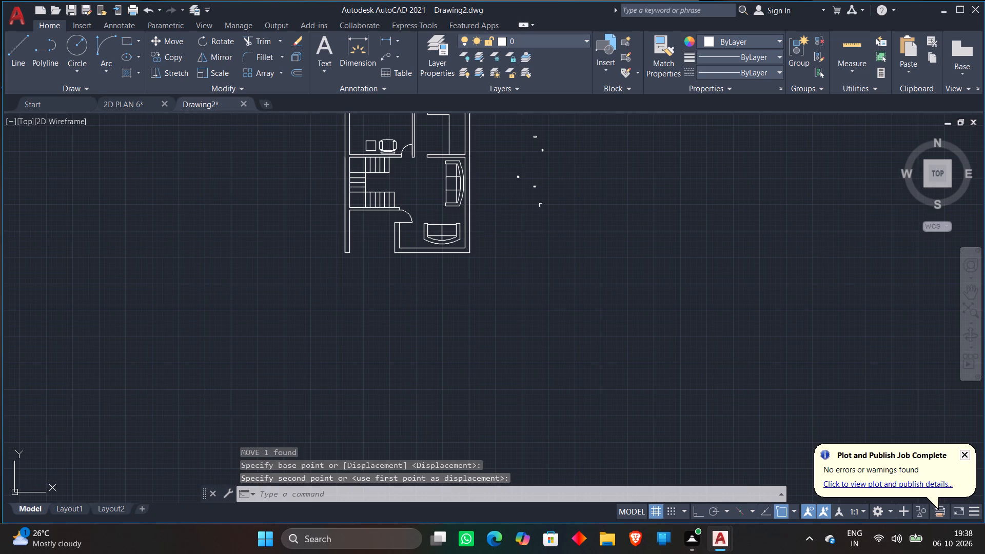
scroll(551, 176, up, 2)
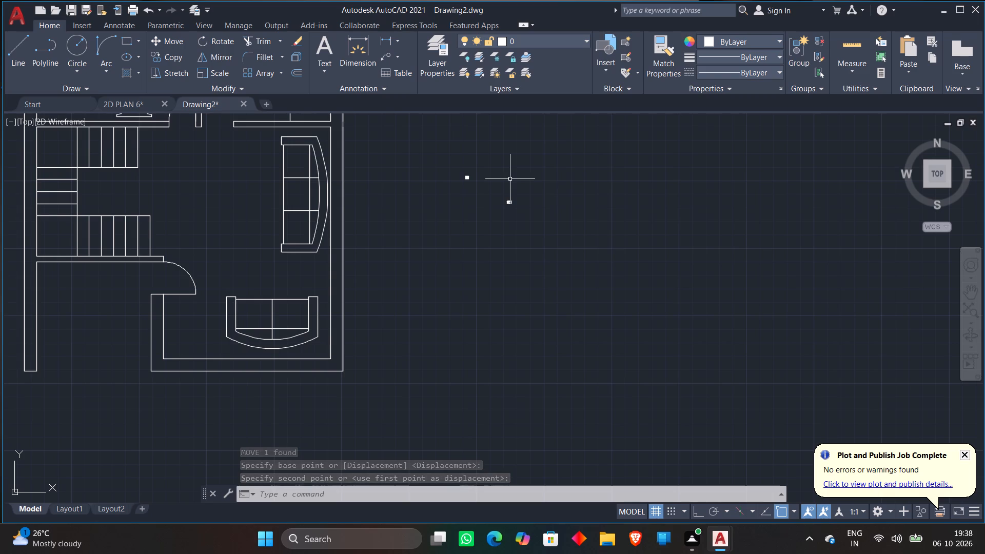
scroll(510, 179, down, 1)
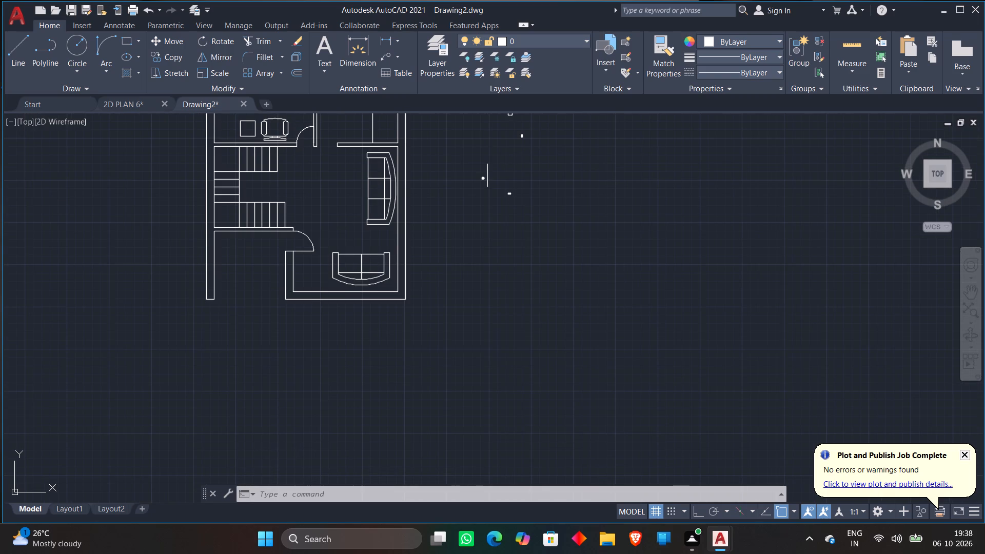
middle_drag(487, 163, 499, 220)
scroll(511, 172, up, 3)
click(530, 142)
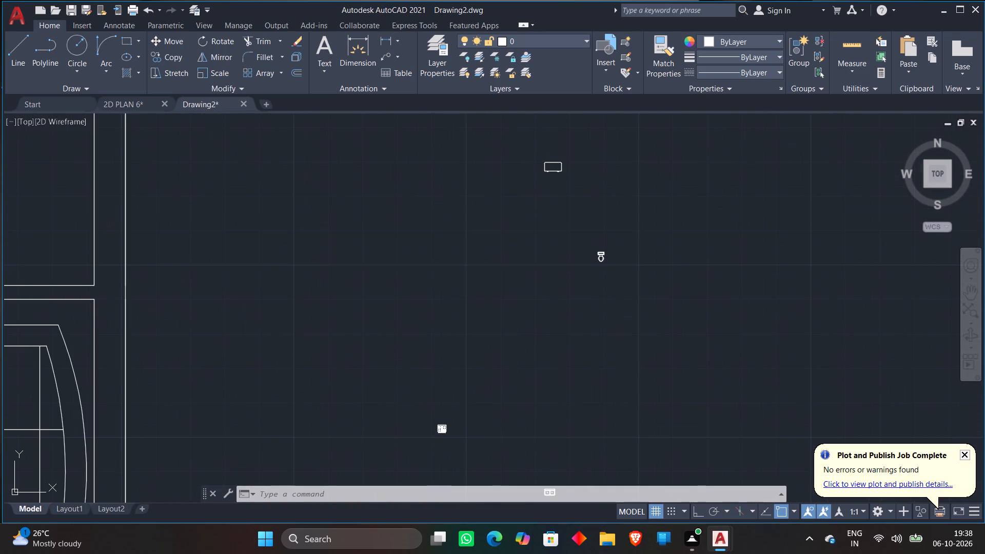
click(575, 199)
right_click(575, 186)
click(618, 303)
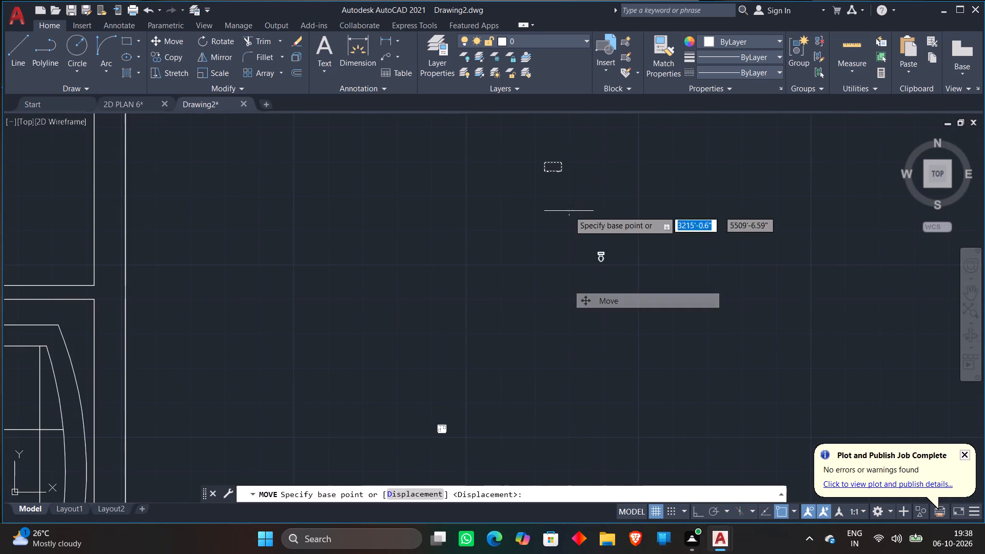
click(563, 180)
scroll(425, 240, down, 2)
middle_drag(378, 255, 536, 184)
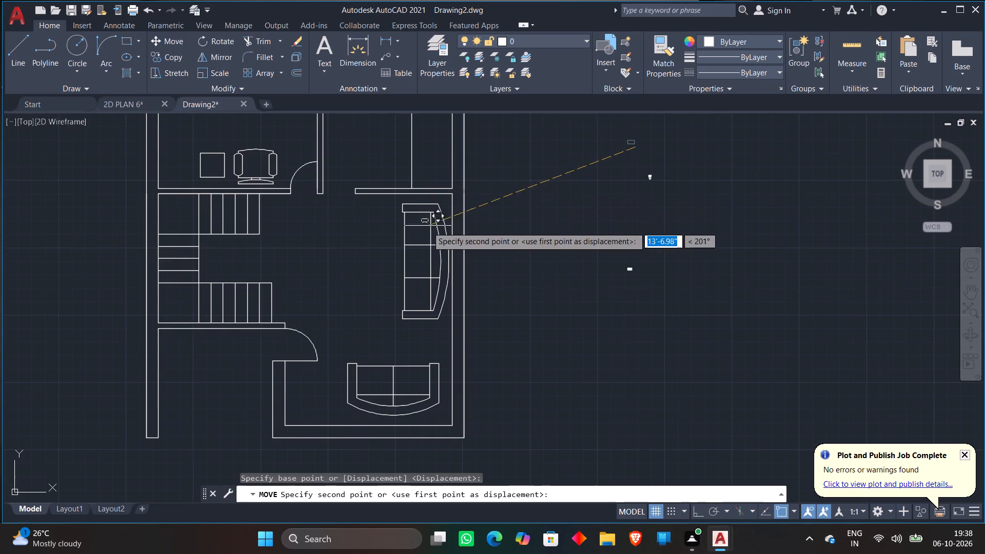
scroll(410, 241, up, 4)
click(275, 310)
Rotate the small table block a quarter turn with Ortho on, so its long side runs north-south.
scroll(258, 239, down, 3)
click(262, 246)
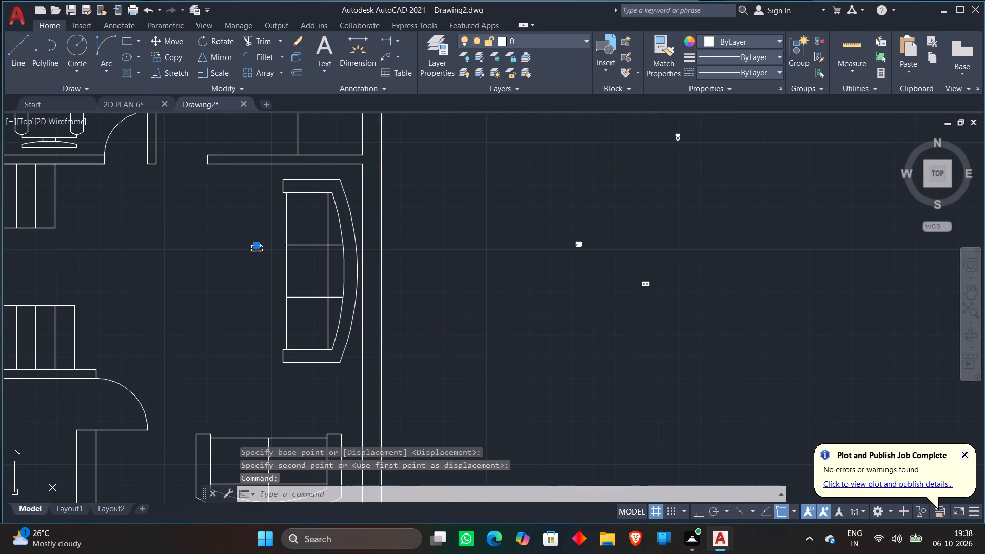
right_click(262, 246)
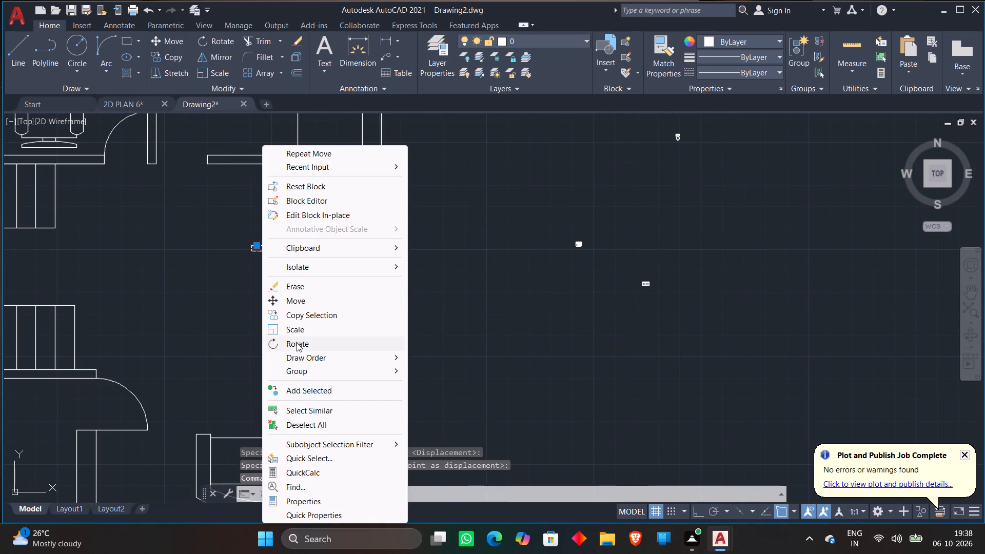
click(297, 343)
click(258, 251)
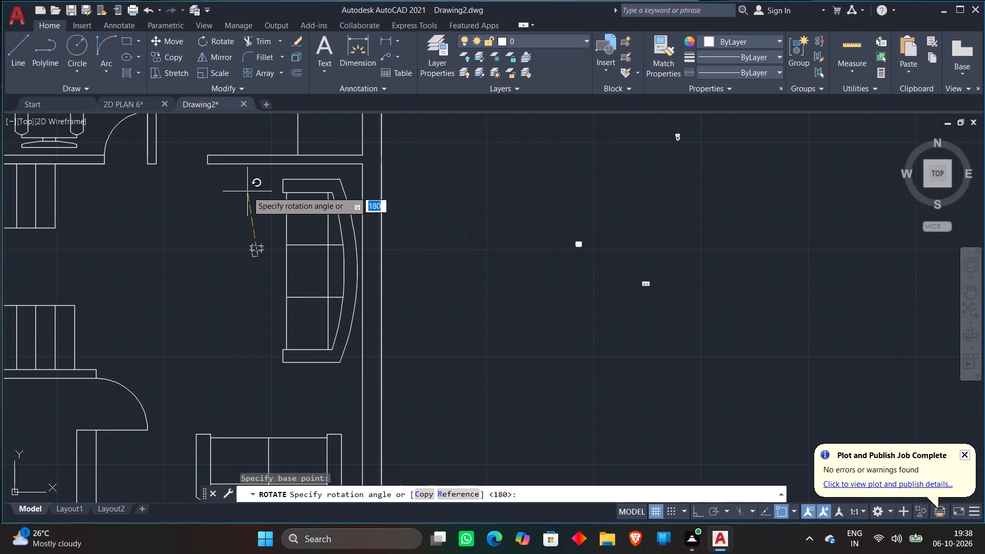
key(F8)
click(247, 191)
scroll(224, 244, up, 3)
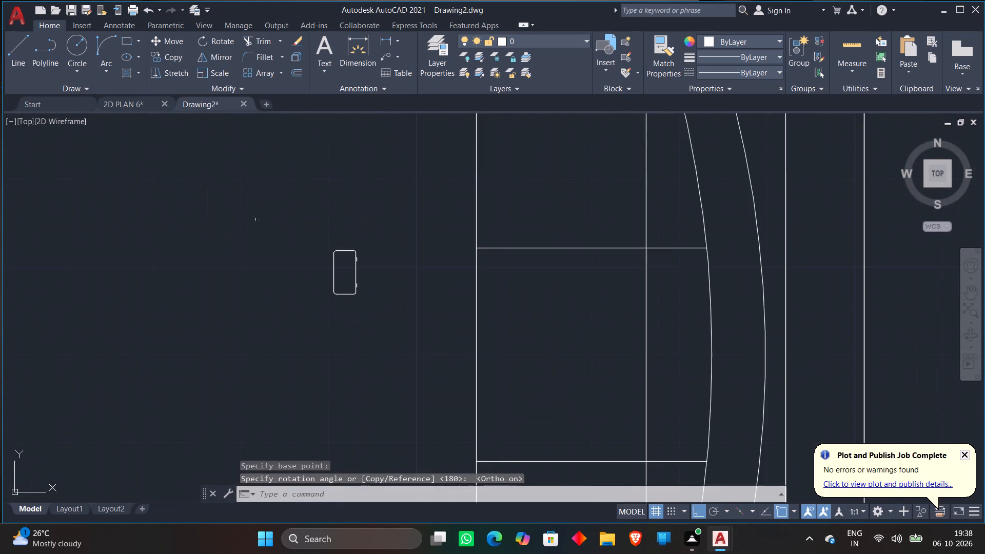
Enlarge the rotated table block to coffee-table size with the Scale command, using a base point at its south end.
scroll(317, 231, down, 3)
click(322, 233)
click(329, 262)
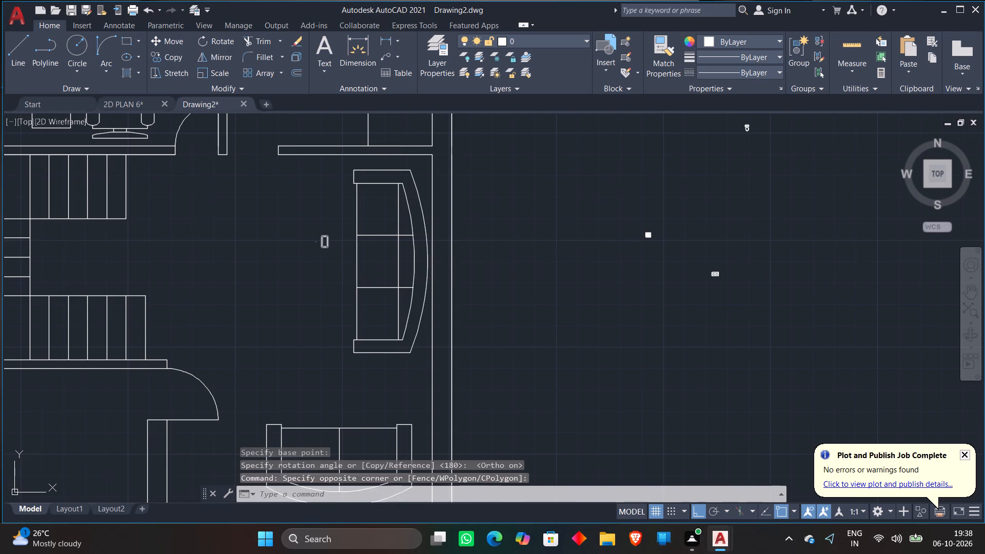
click(309, 233)
click(342, 264)
right_click(332, 249)
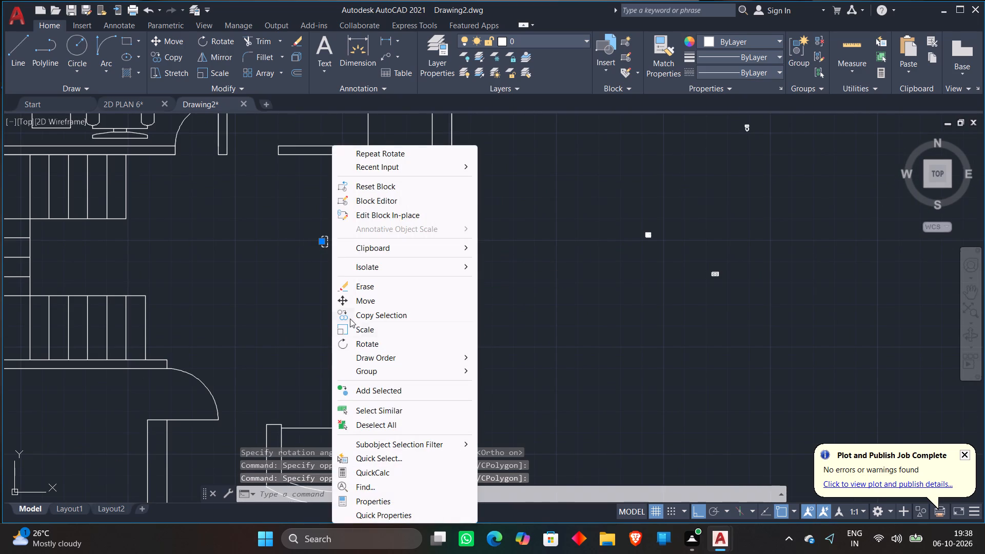
click(351, 330)
click(324, 250)
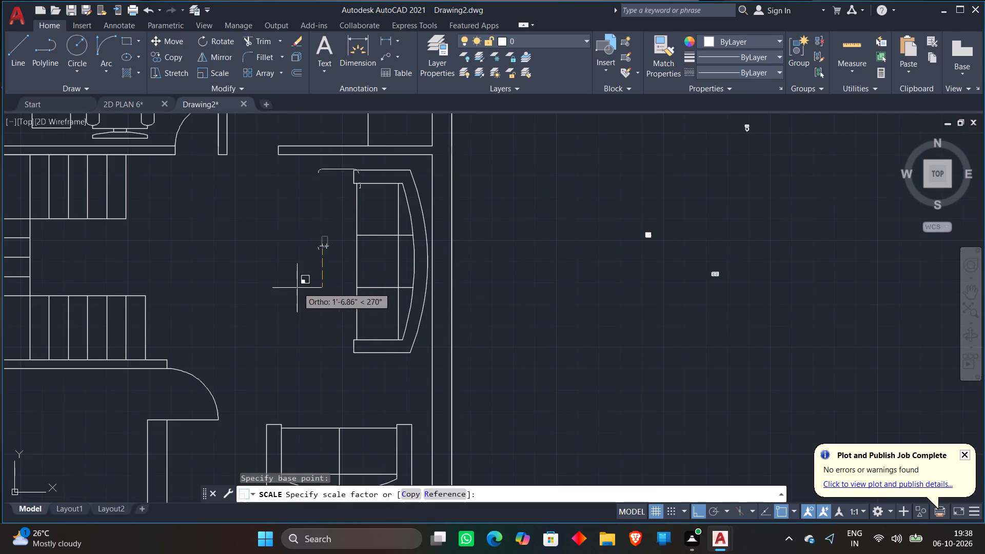
click(289, 296)
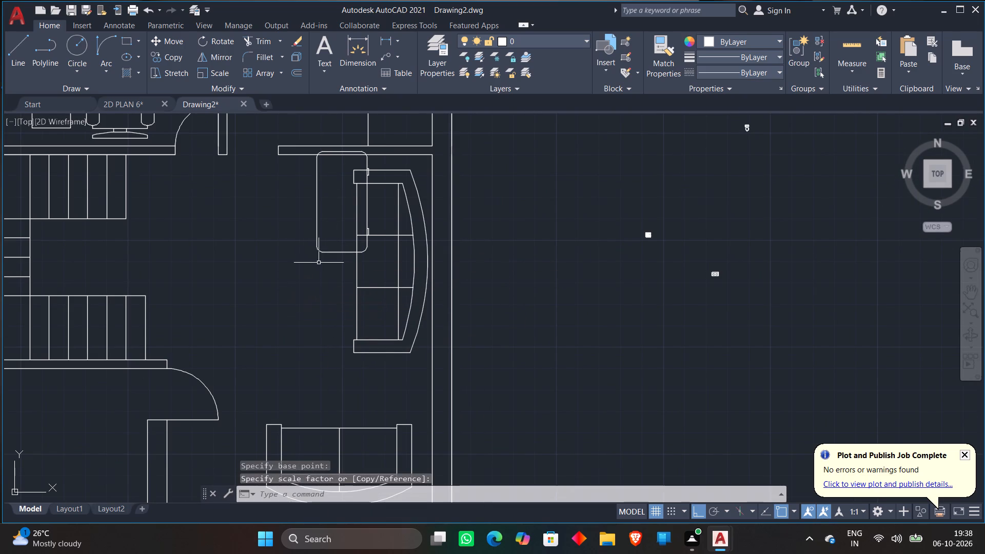
Move the enlarged coffee table southwest with Ortho off, placing it in front of the three-seat sofa.
click(328, 253)
text(M)
key(space)
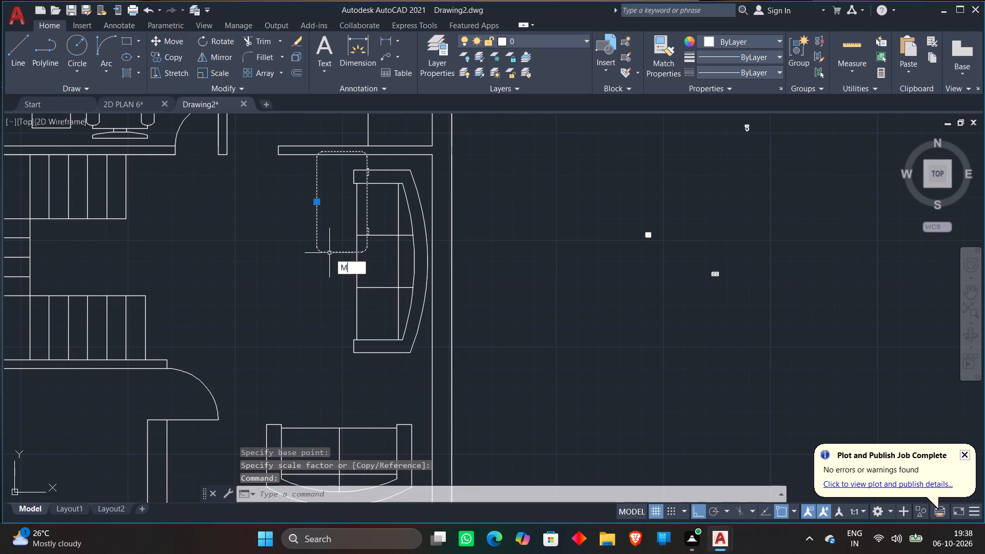
click(329, 253)
key(F8)
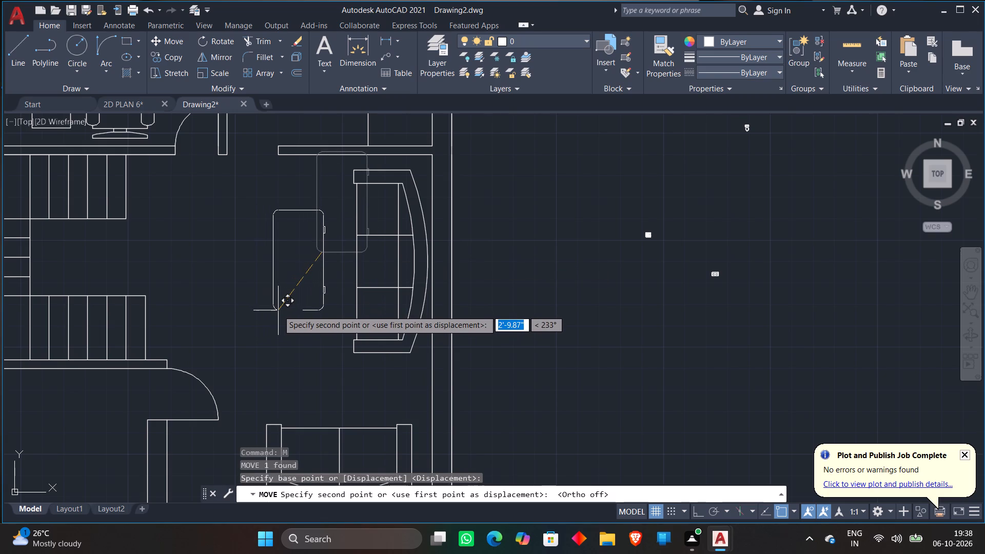
click(278, 310)
Move the small toilet block from east of the plan to the empty area just south of the living room.
scroll(468, 214, down, 2)
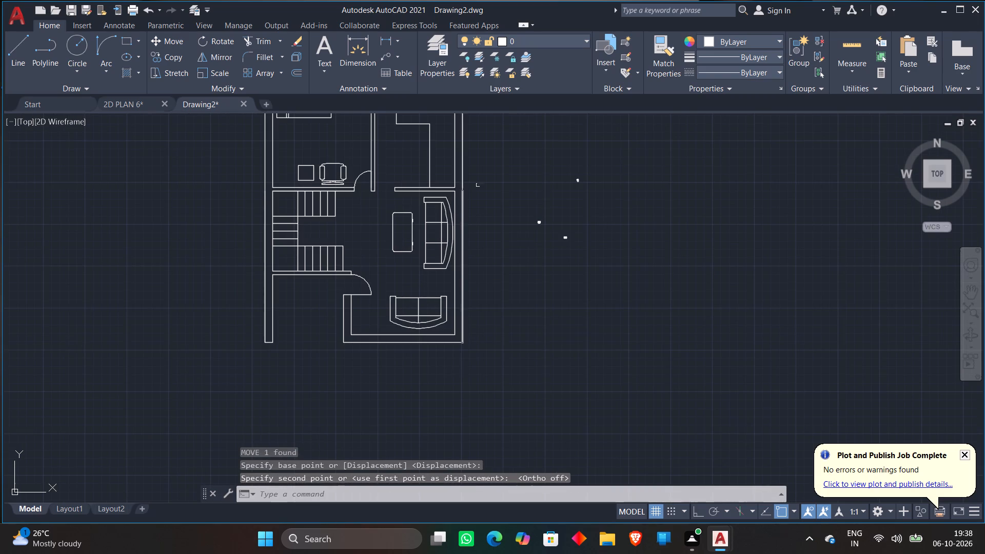
scroll(584, 190, up, 2)
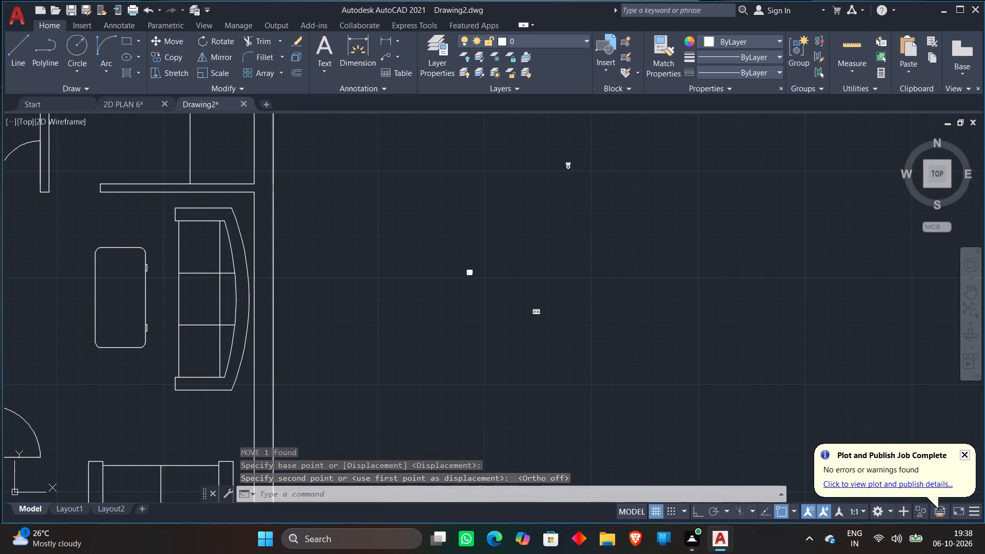
click(555, 146)
click(581, 192)
text(M)
key(space)
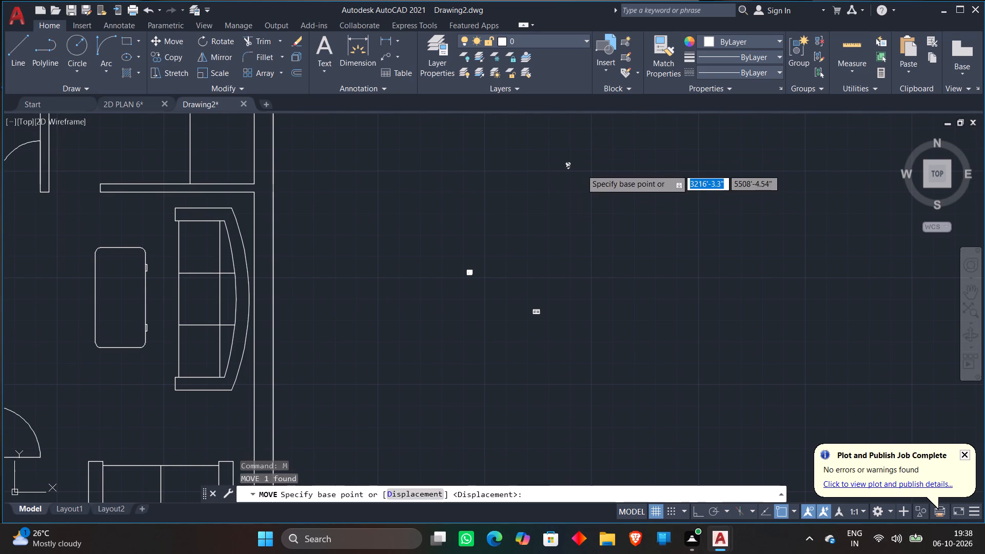
click(578, 169)
scroll(502, 258, down, 2)
click(366, 416)
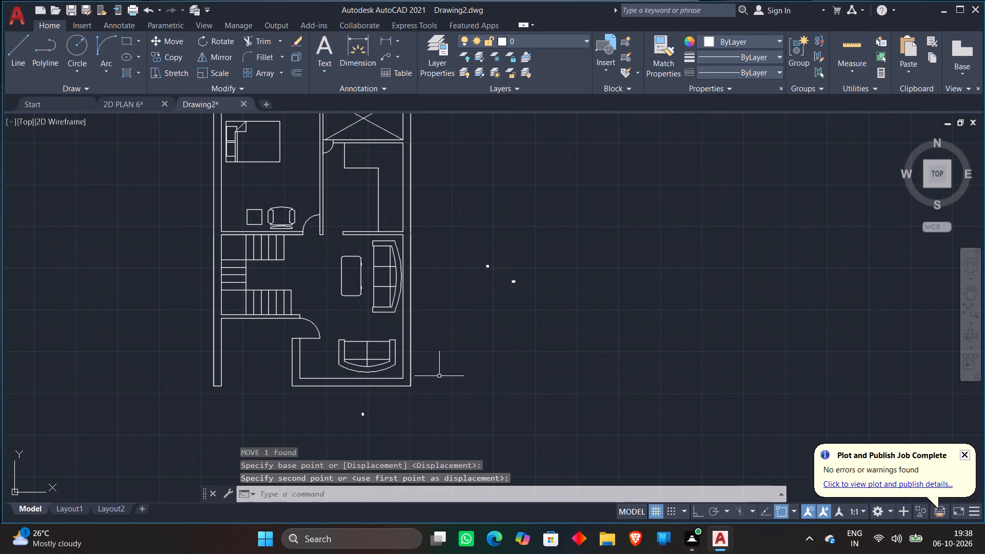
Move the small cooktop block from outside the plan onto the long east leg of the kitchen counter.
scroll(475, 260, up, 3)
scroll(568, 253, up, 2)
click(364, 283)
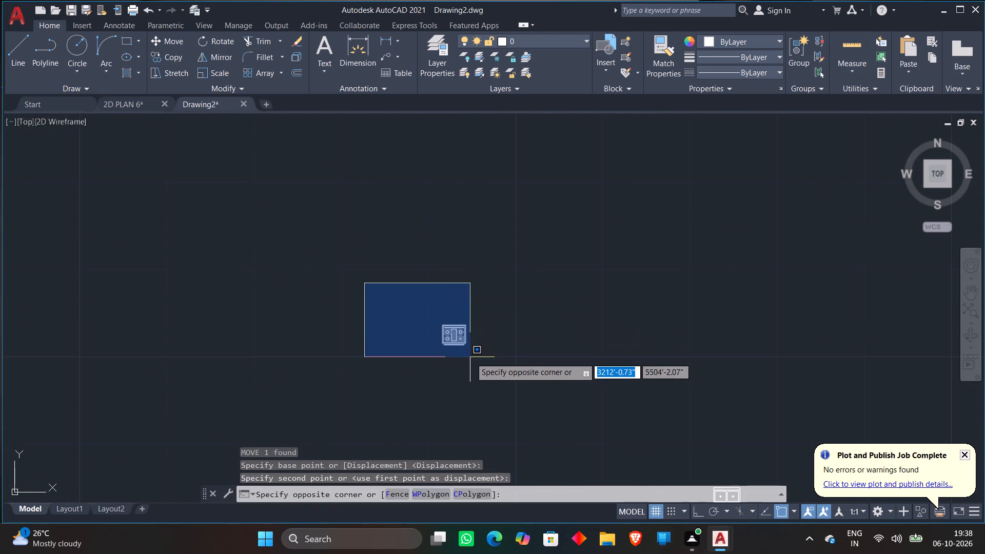
click(487, 362)
text(M)
key(space)
click(486, 350)
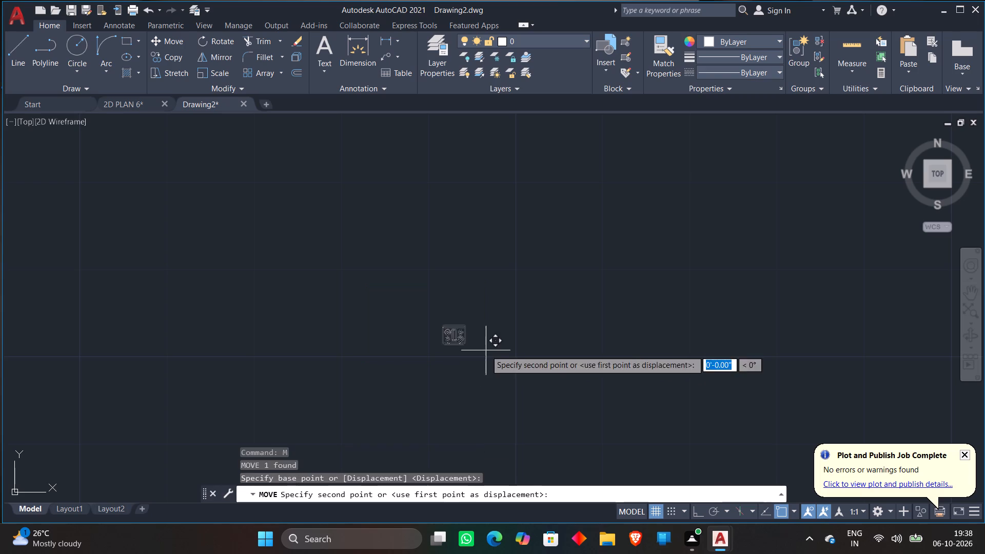
scroll(318, 181, down, 2)
middle_drag(258, 214, 472, 348)
scroll(403, 231, down, 2)
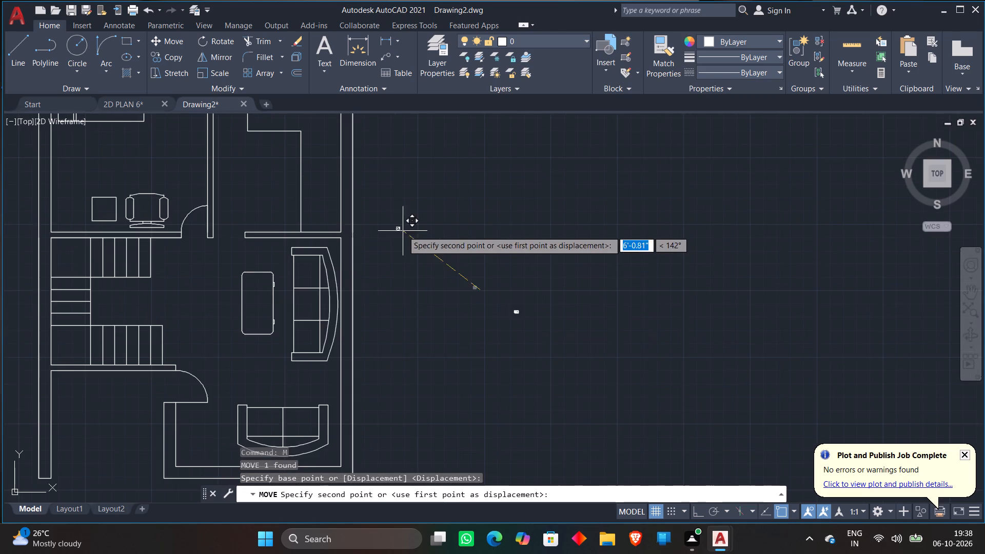
middle_drag(403, 230, 499, 324)
scroll(424, 210, up, 3)
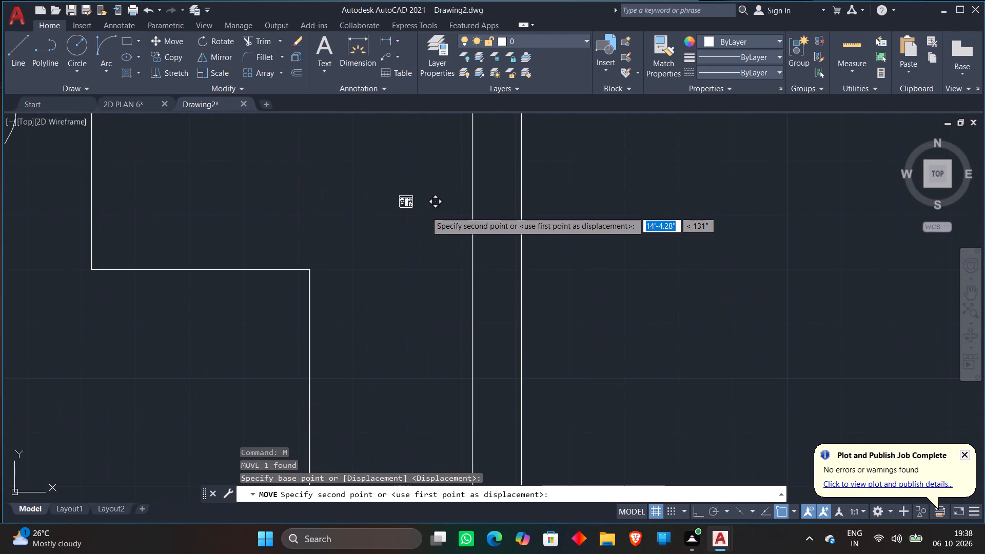
scroll(293, 206, down, 2)
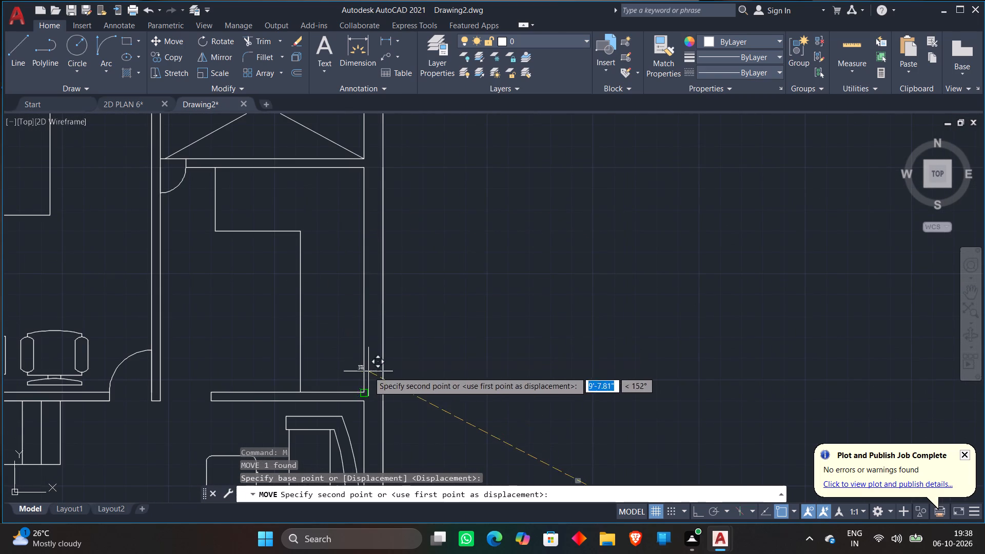
click(339, 290)
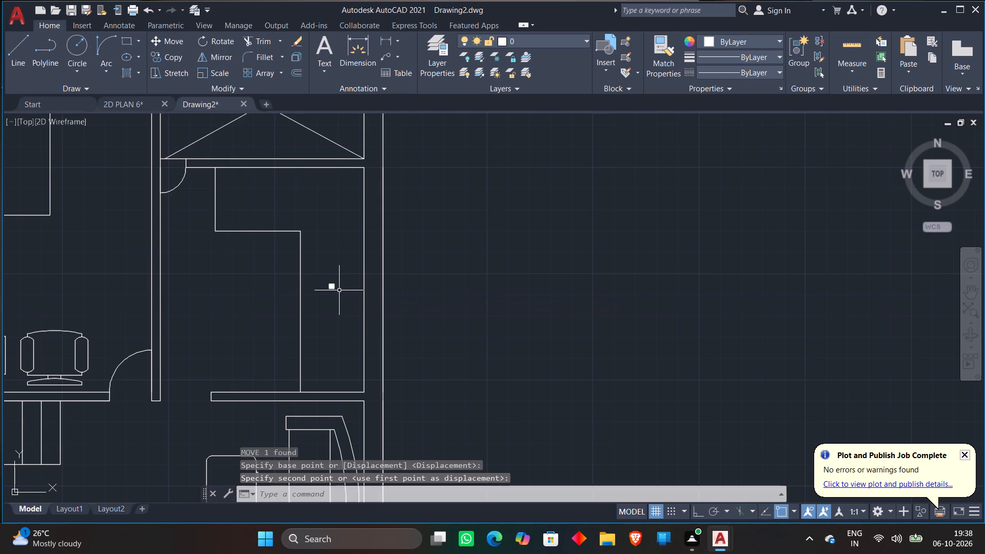
Move the double-bowl sink block from east of the plan onto the north part of the kitchen counter.
scroll(674, 276, down, 3)
click(650, 325)
click(689, 354)
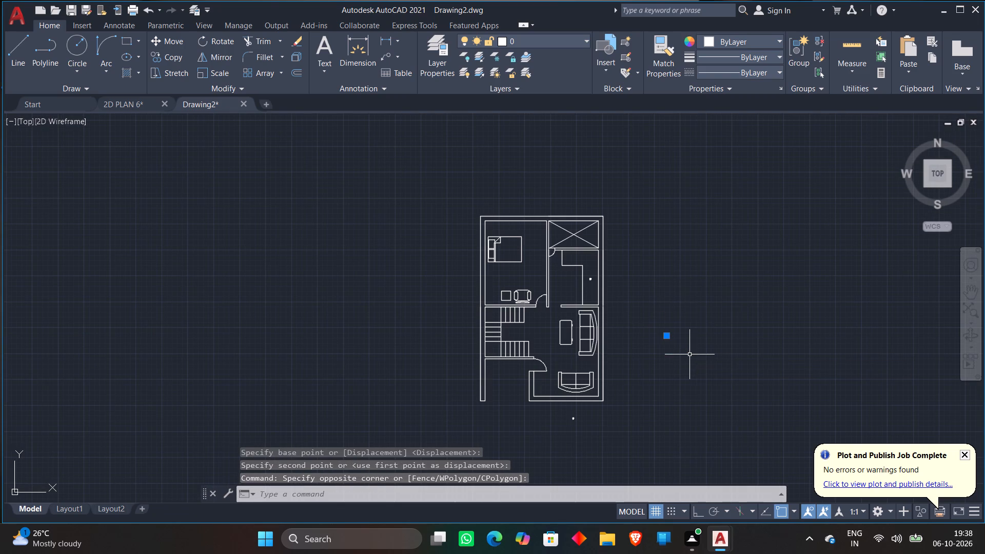
text(M)
key(space)
click(673, 343)
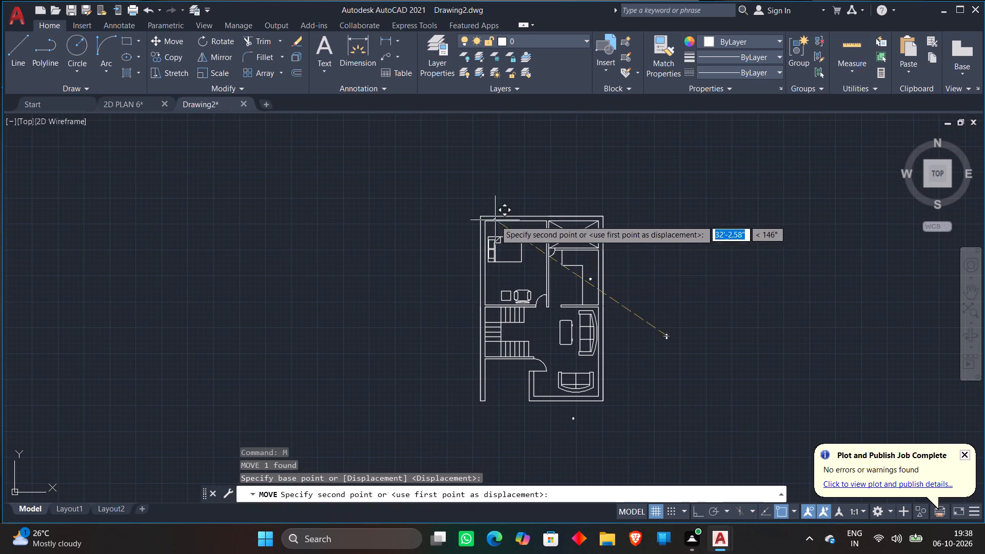
scroll(493, 219, up, 5)
scroll(593, 234, down, 4)
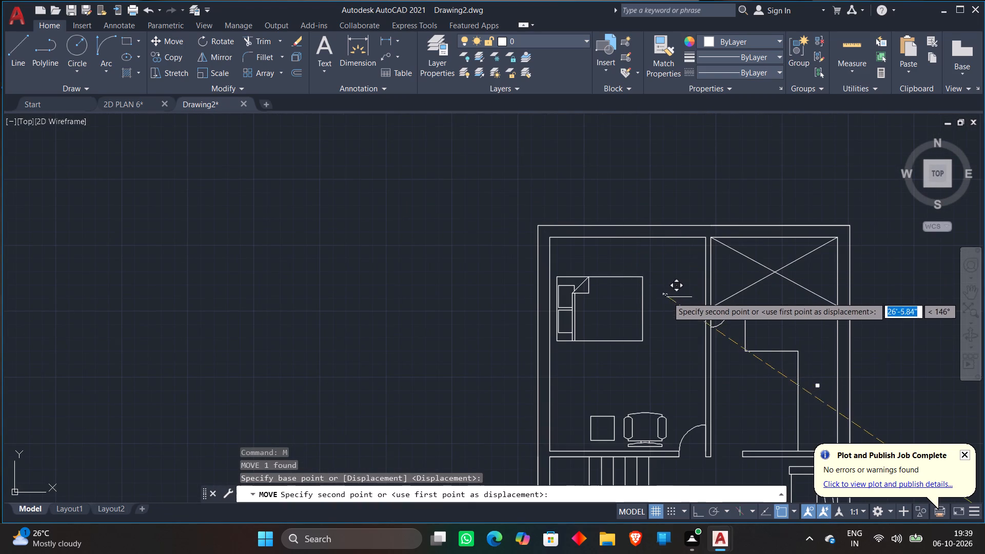
scroll(783, 334, up, 4)
click(698, 340)
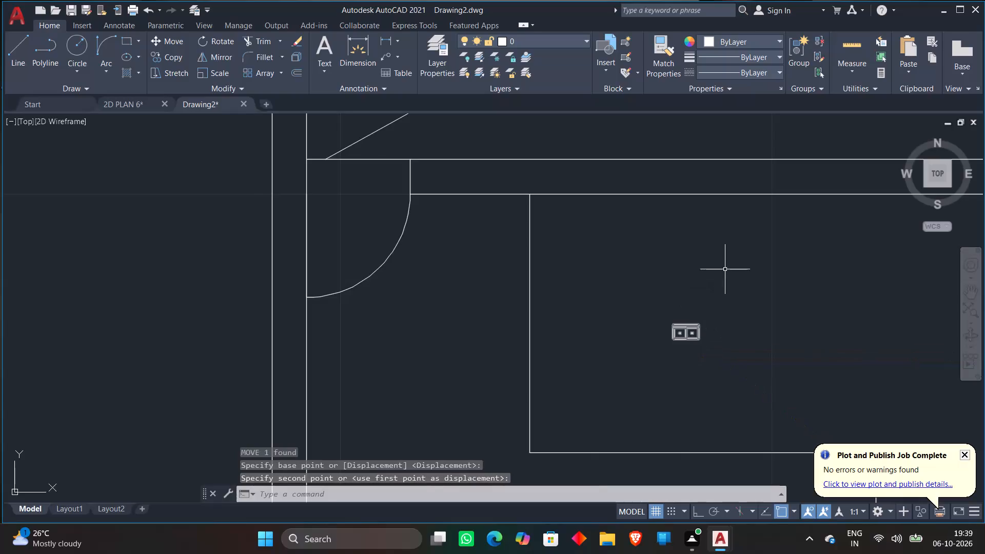
Scale up the small double-bowl sink block on the north part of the kitchen counter.
middle_drag(765, 282, 553, 243)
click(416, 259)
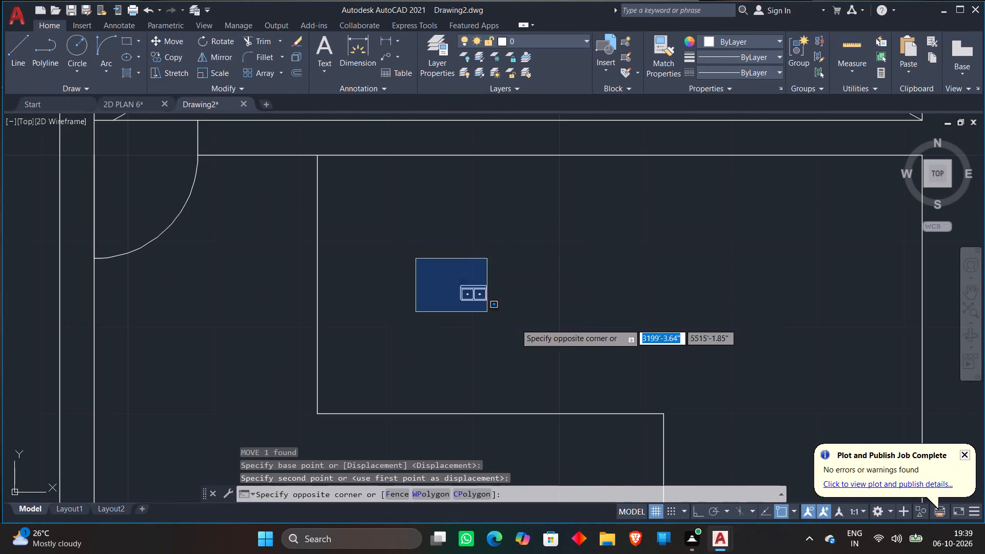
click(537, 328)
right_click(539, 310)
click(578, 331)
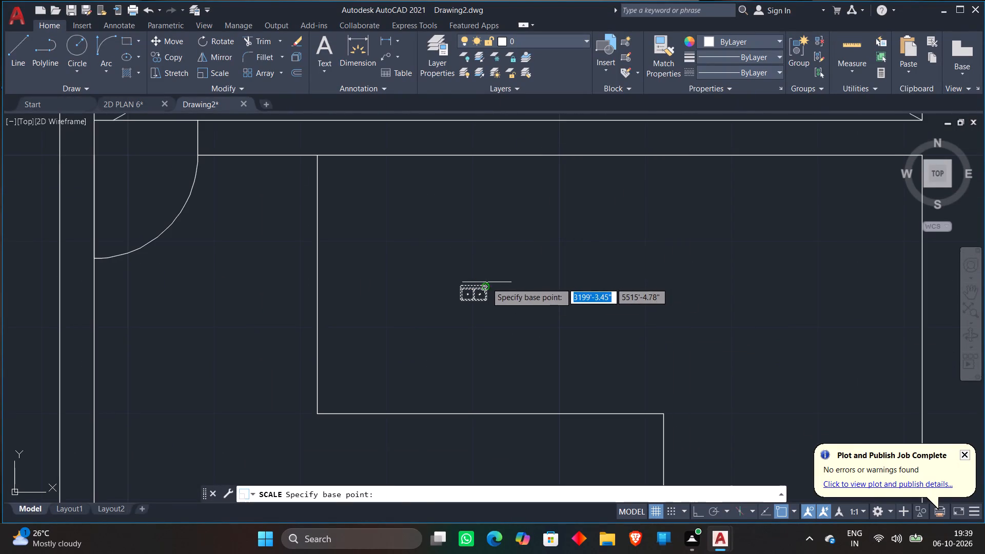
click(486, 283)
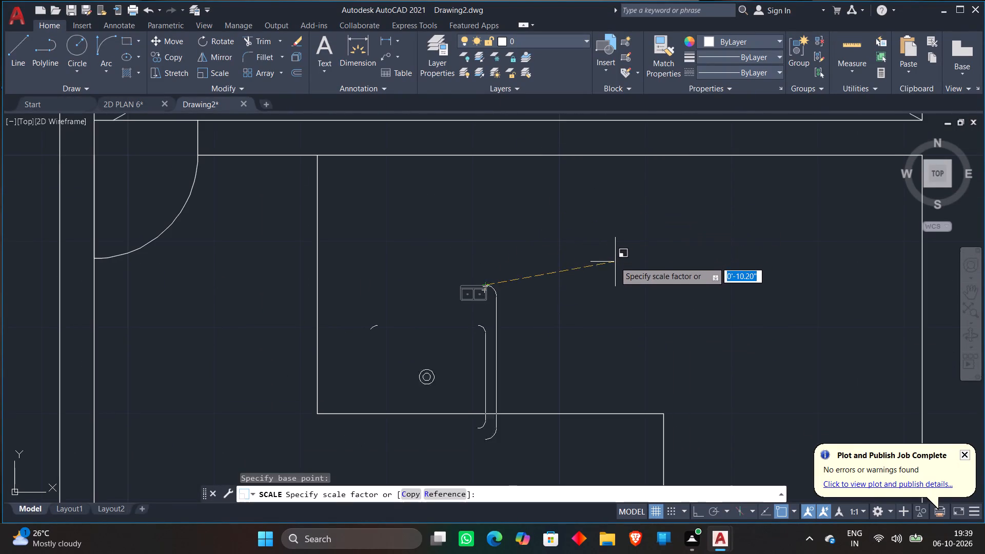
click(583, 282)
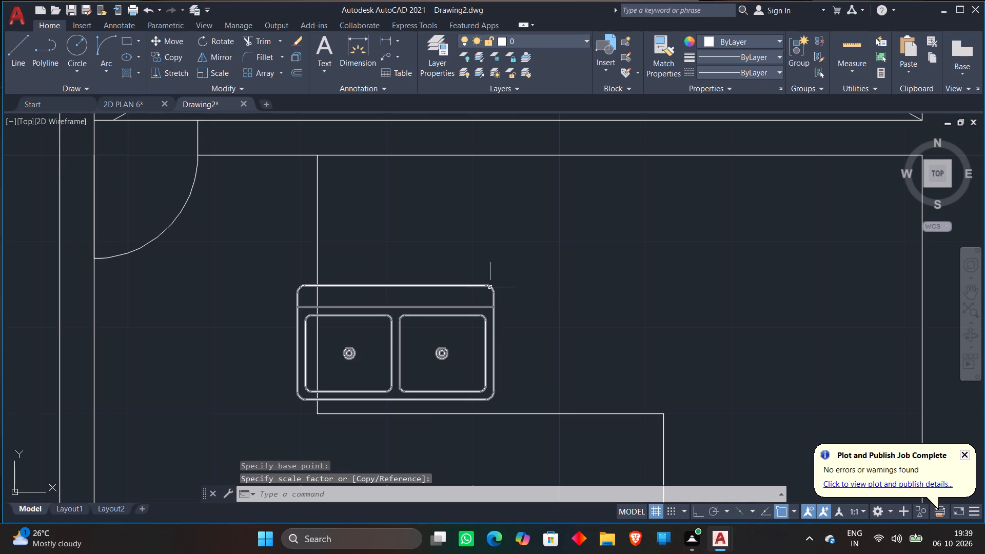
Move the enlarged sink northeast so it sits inside the west end of the counter, near the north wall.
click(490, 287)
text(M)
key(space)
click(497, 289)
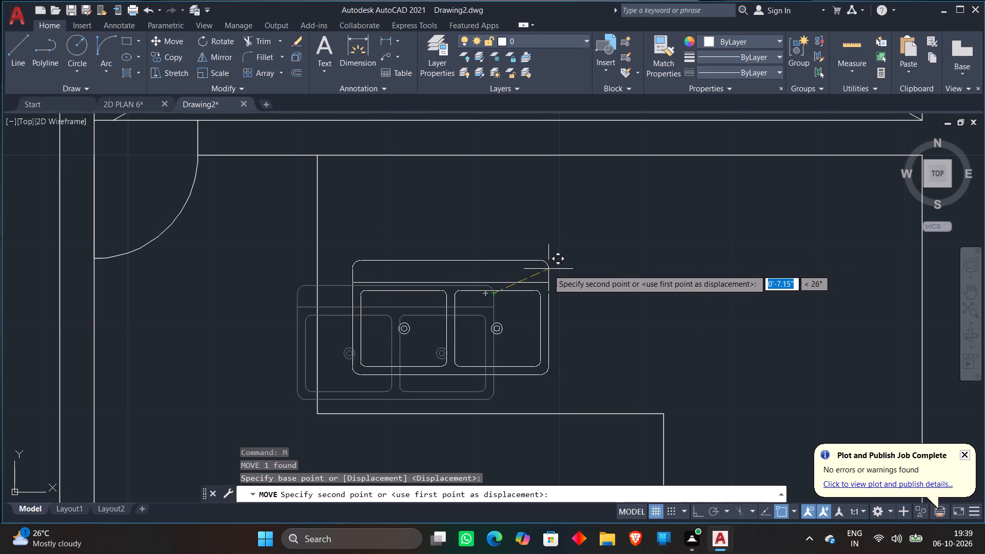
click(541, 196)
scroll(635, 249, down, 1)
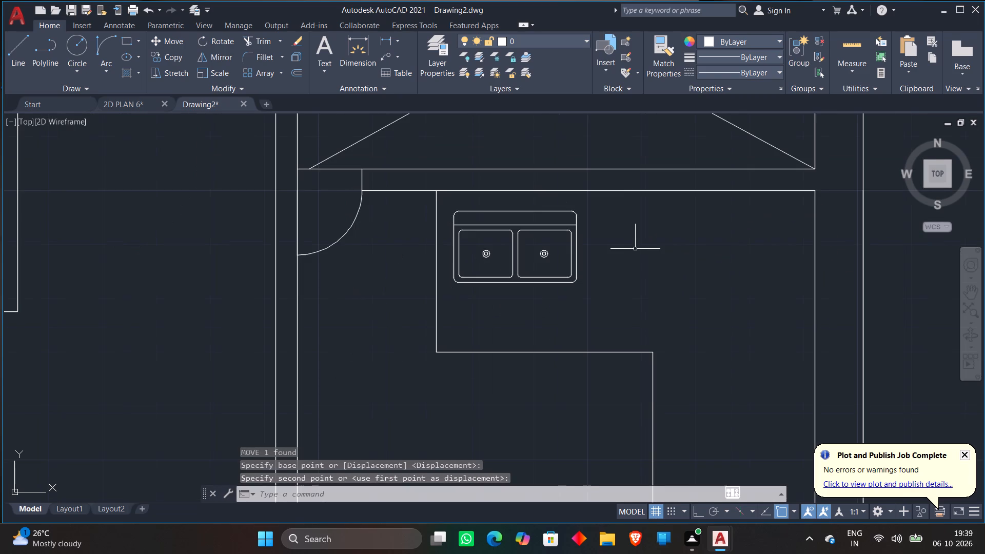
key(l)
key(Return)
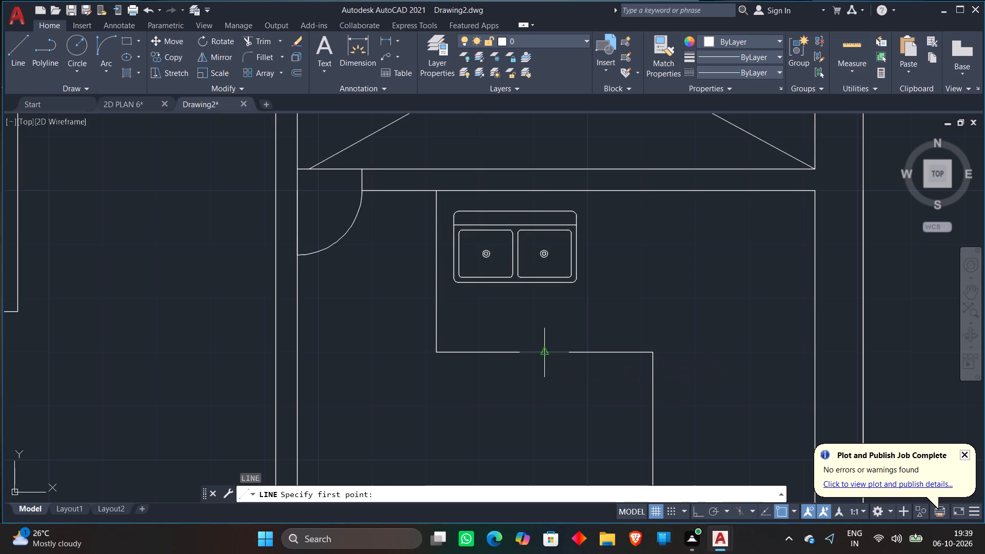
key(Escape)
Move the south edge line of the counter's north part straight north about 9.6" with Ortho on, just below the sink.
click(545, 355)
double_click(549, 352)
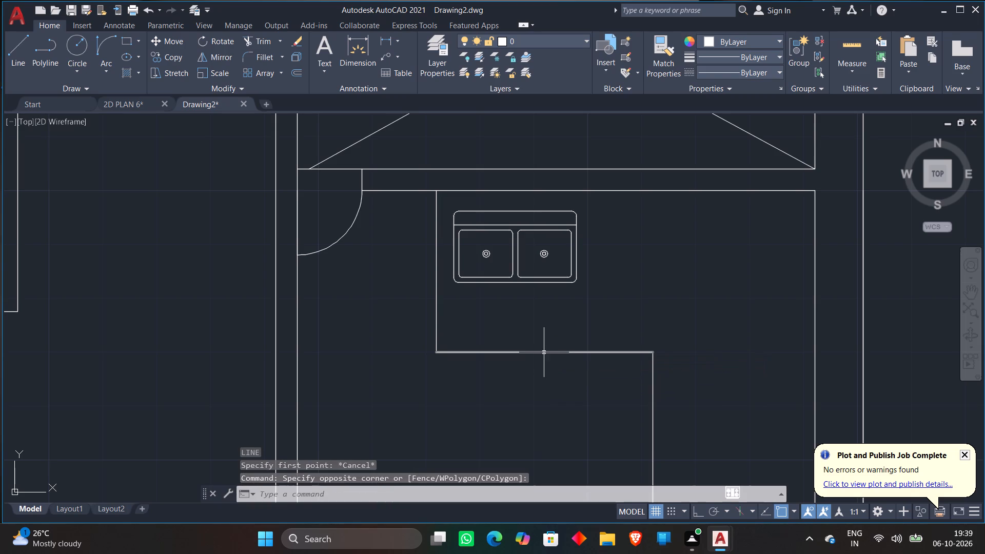
click(542, 352)
text(M)
key(space)
click(542, 352)
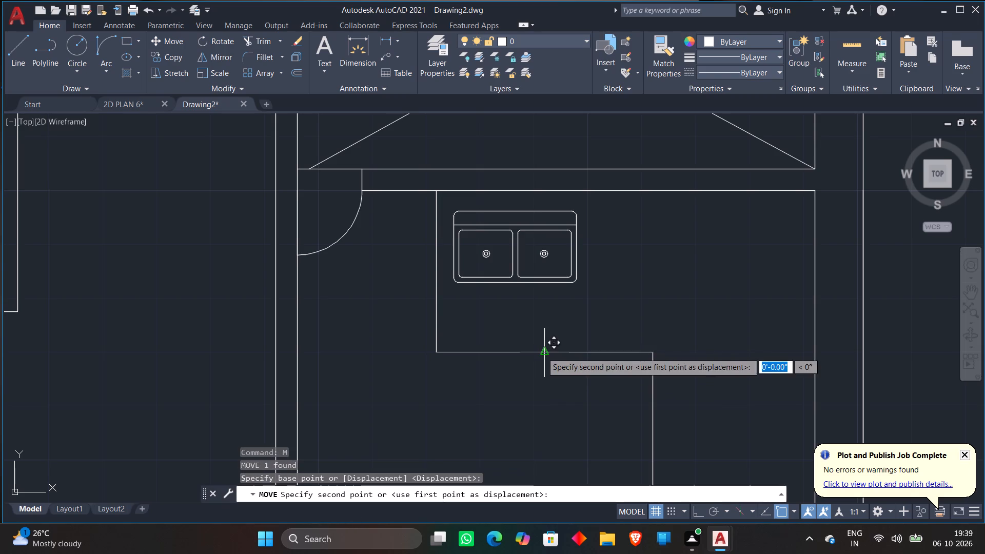
key(F8)
click(547, 301)
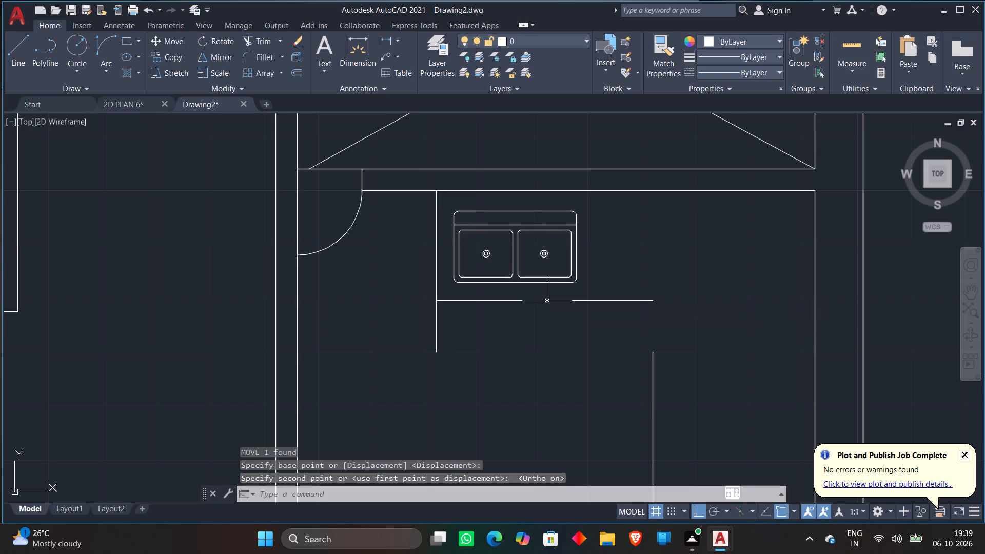
key(Escape)
Extend the inner edge line of the counter's east leg north to meet the relocated counter edge.
scroll(655, 281, down, 2)
text(EX)
key(space)
click(654, 322)
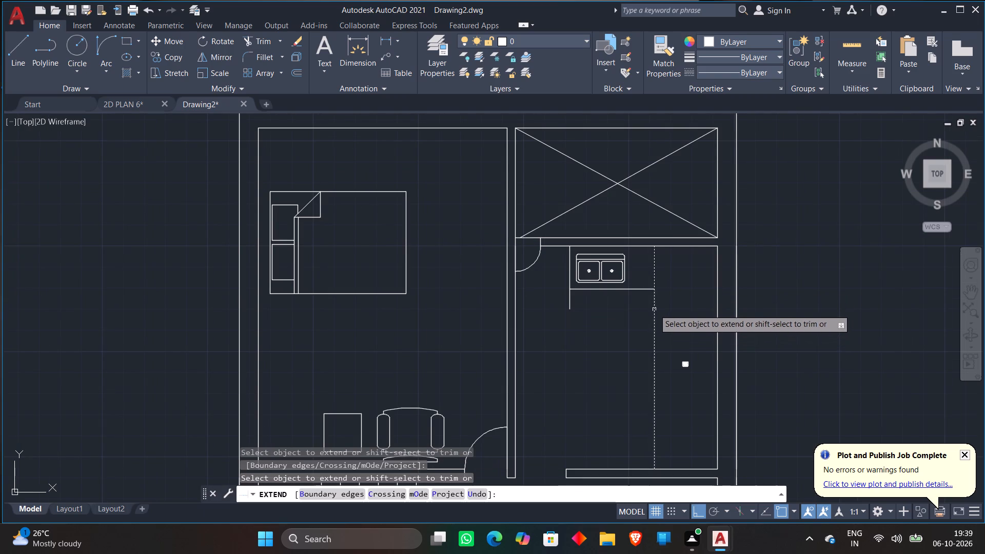
key(Escape)
Trim the stub of the counter's west end line that projects south of the relocated front edge.
text(TR)
key(v)
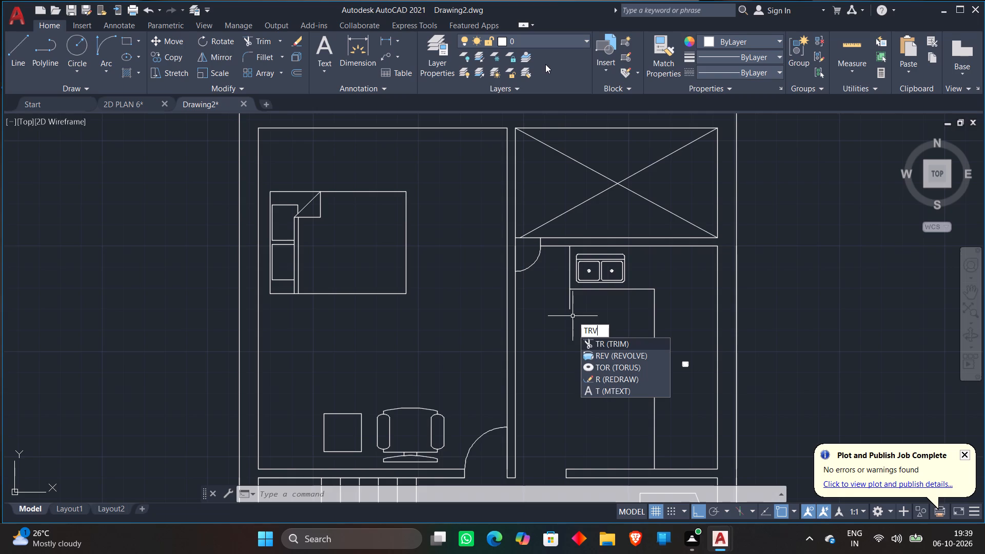
key(BackSpace)
key(Return)
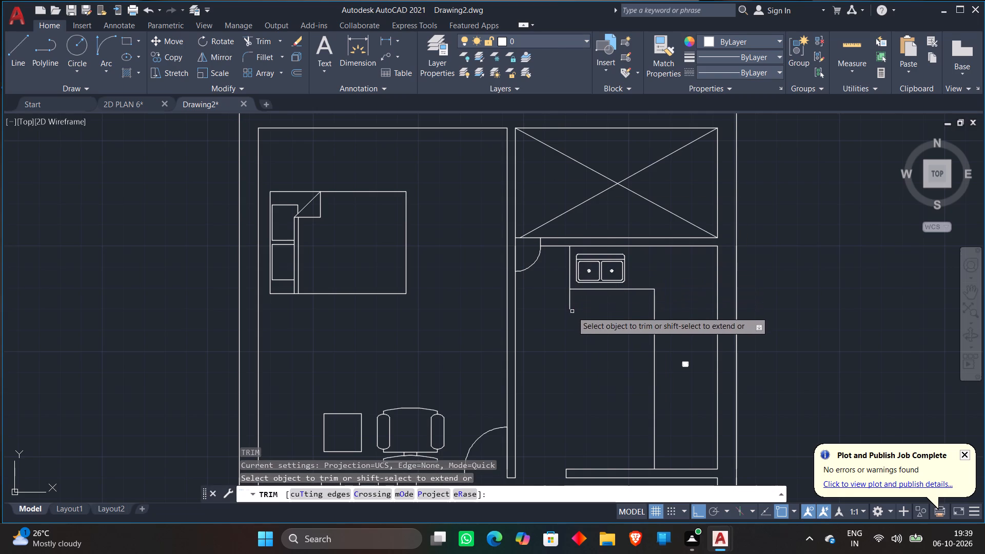
click(578, 305)
click(562, 298)
key(Escape)
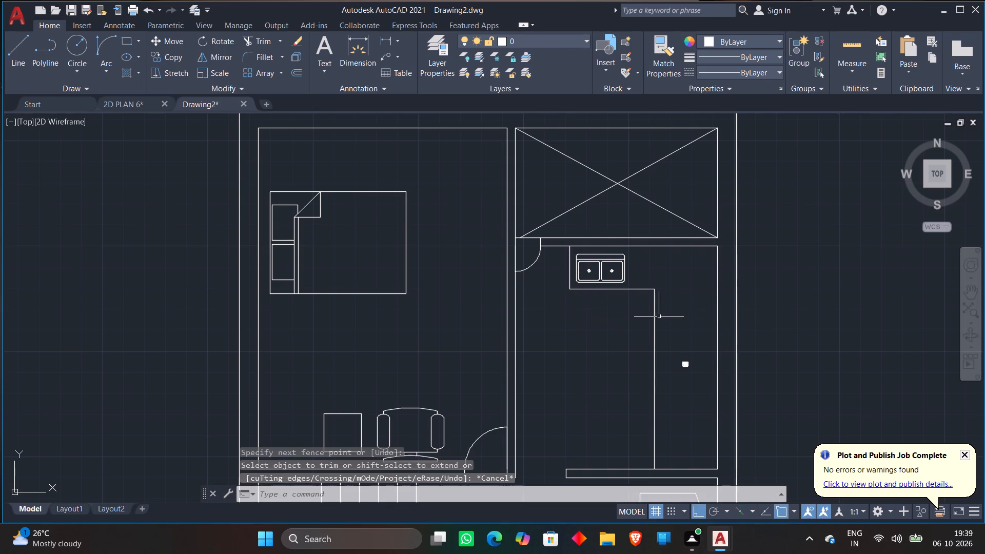
Rotate the small cooktop block on the counter's east leg to 270°.
scroll(696, 319, up, 1)
middle_drag(692, 320, 677, 270)
scroll(676, 277, up, 4)
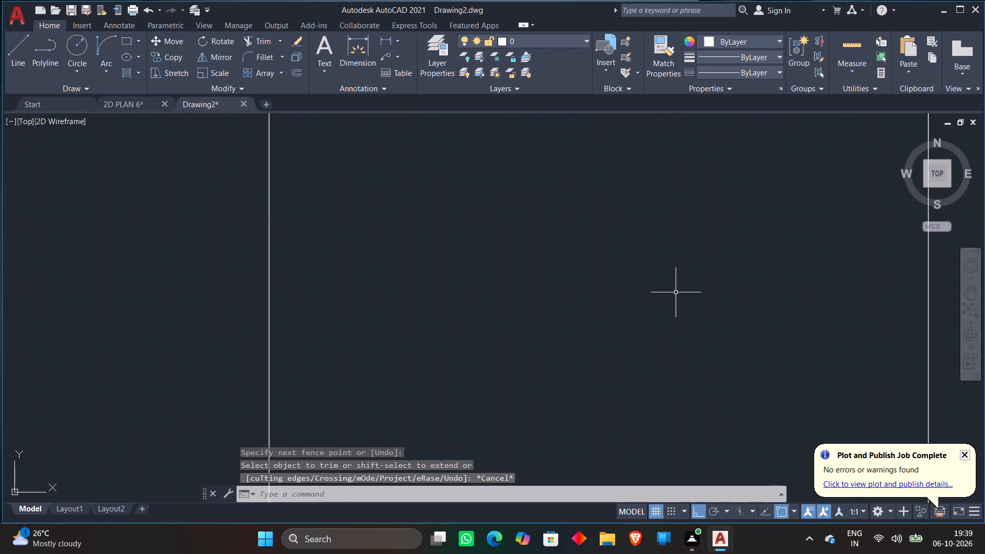
scroll(676, 293, down, 2)
middle_drag(652, 386, 643, 215)
scroll(645, 250, up, 3)
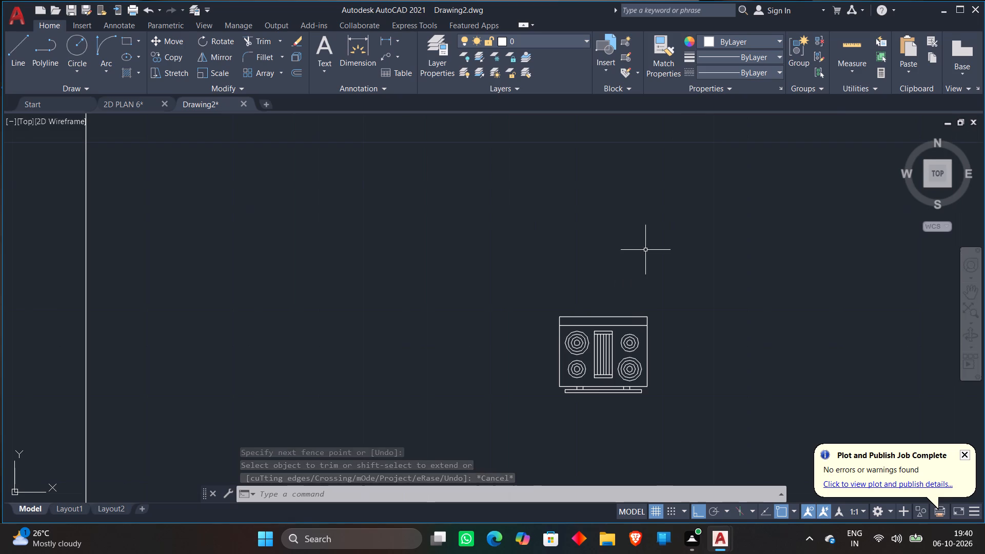
scroll(641, 251, down, 2)
click(565, 262)
click(670, 344)
right_click(668, 338)
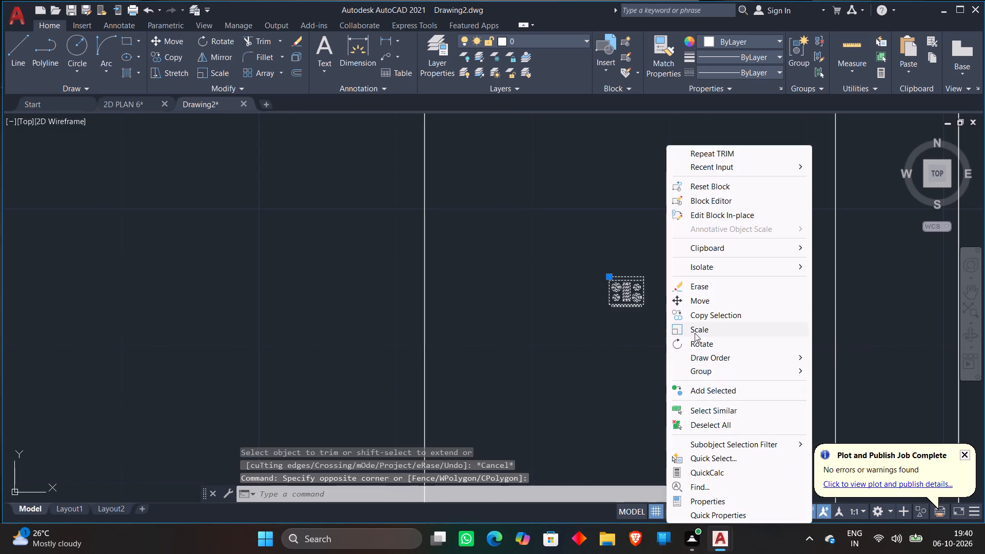
click(696, 342)
click(658, 337)
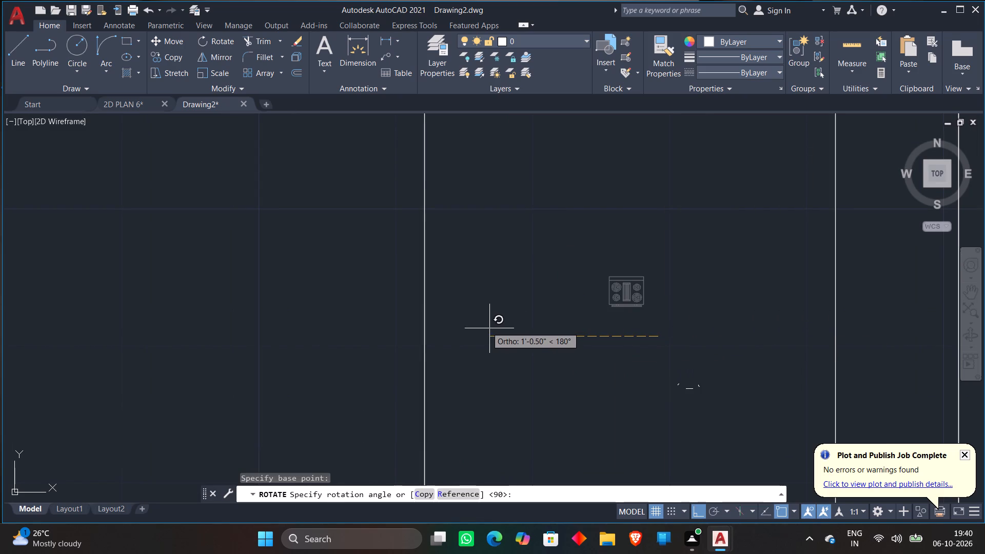
click(671, 379)
Scale up the rotated cooktop block by a factor of about 9.5.
scroll(705, 252, down, 3)
click(698, 250)
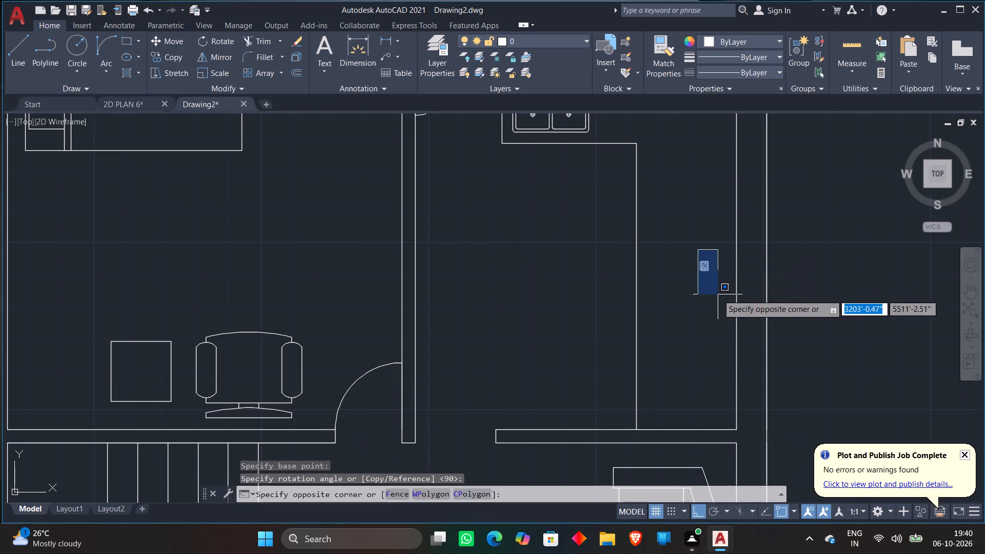
click(718, 294)
right_click(714, 295)
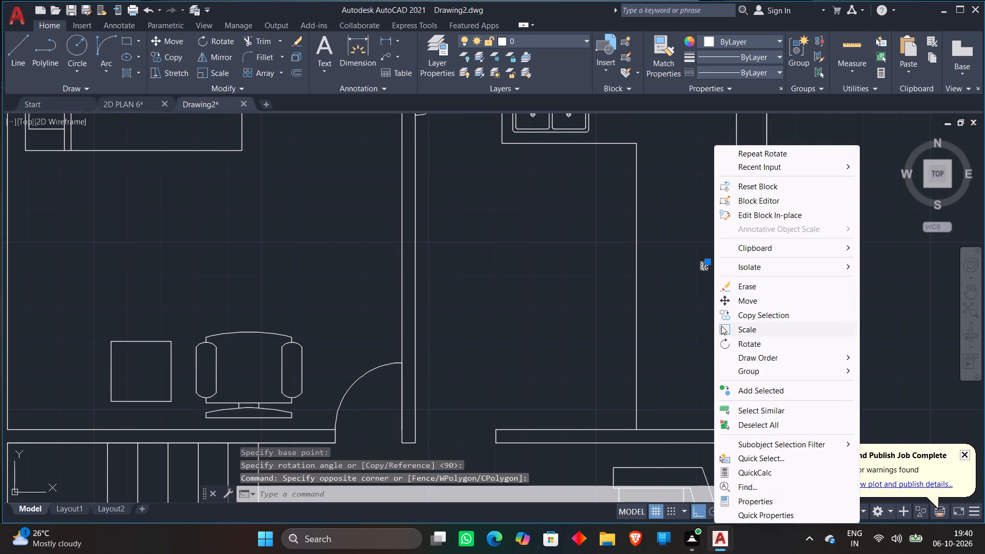
click(721, 326)
click(709, 280)
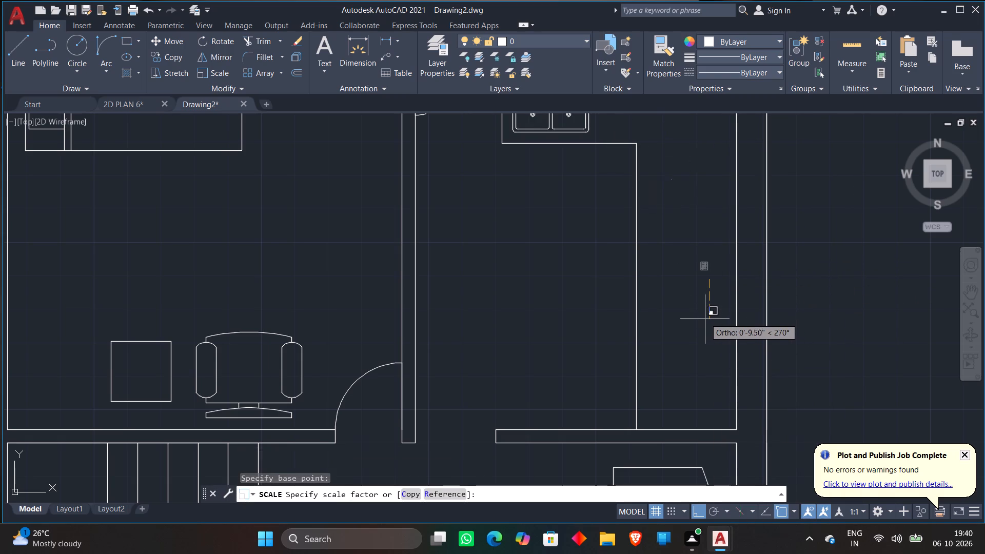
click(705, 320)
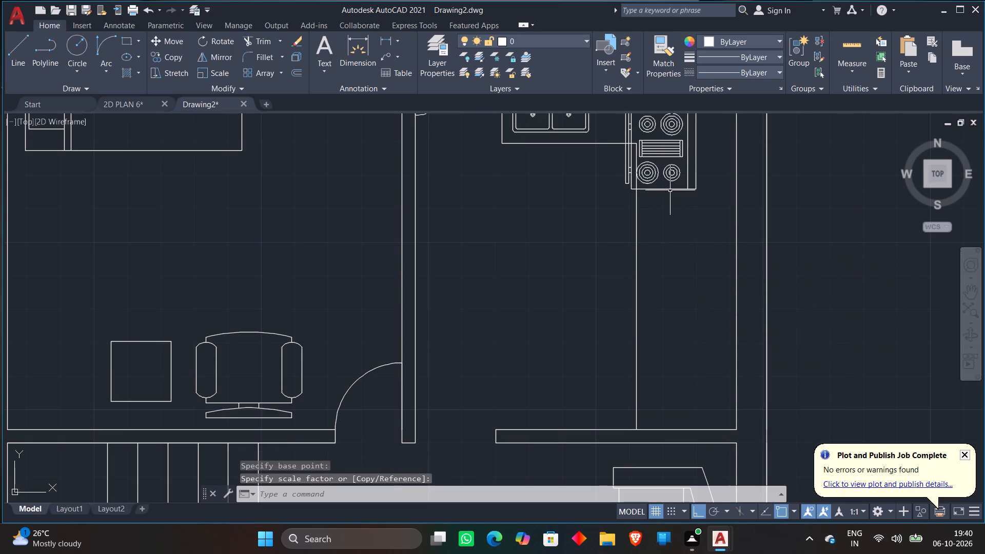
Move the enlarged cooktop southeast about 2' with Ortho off, placing it within the counter's east leg.
click(670, 190)
text(M)
key(space)
click(670, 187)
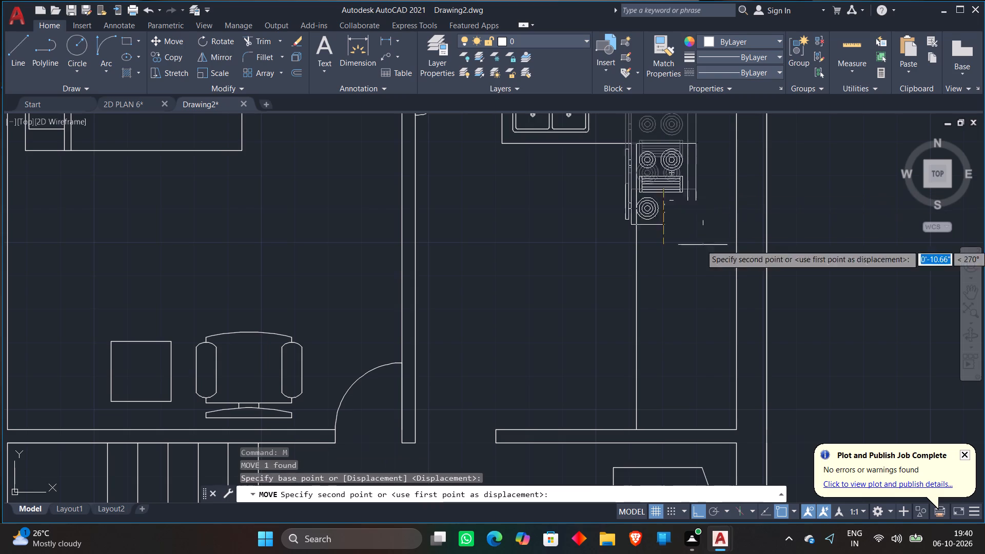
key(F8)
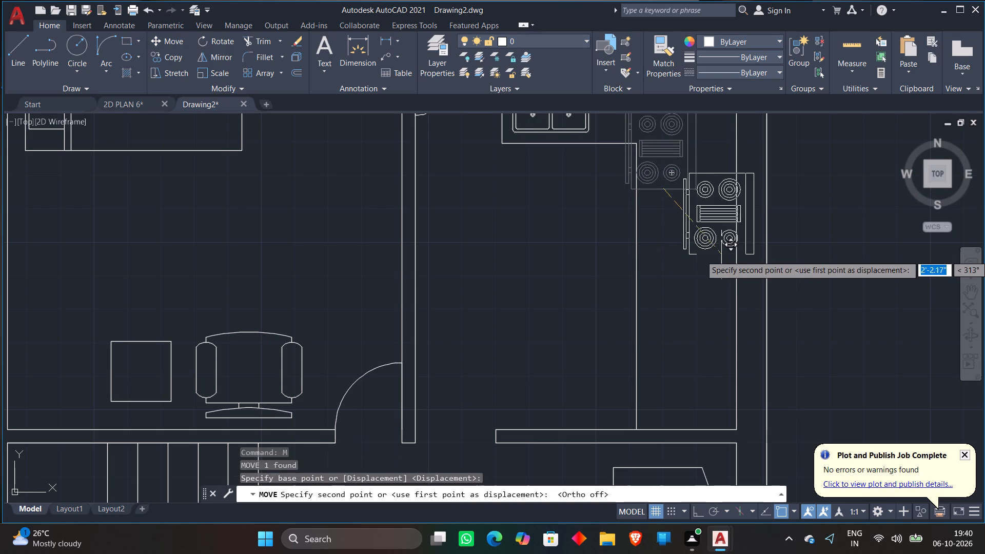
scroll(689, 263, down, 2)
scroll(689, 263, up, 2)
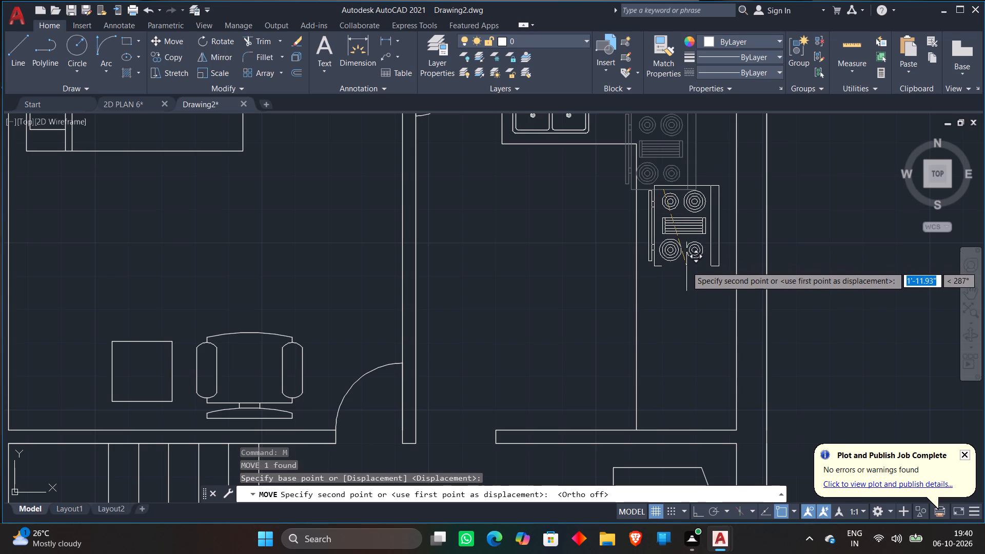
click(690, 266)
Draw a horizontal line about 2'-6" long across the bedroom's west wall, just north of the bed, with Ortho on.
scroll(683, 151, down, 1)
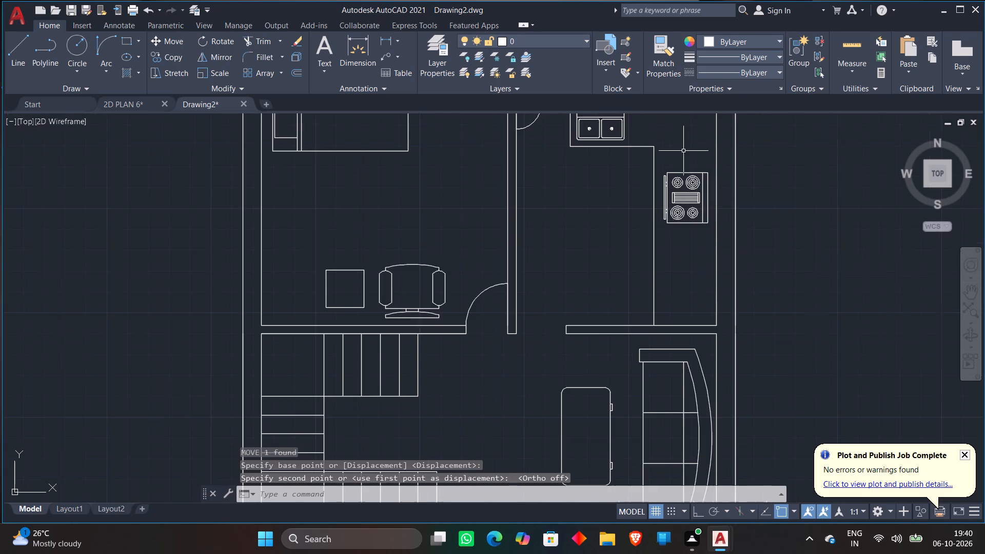
scroll(677, 156, down, 2)
scroll(746, 363, down, 1)
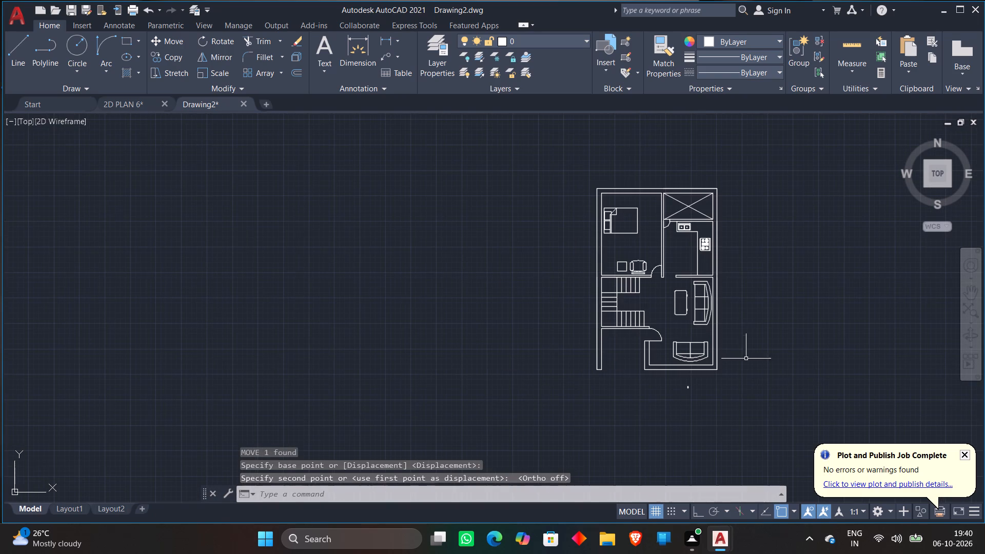
scroll(735, 253, up, 1)
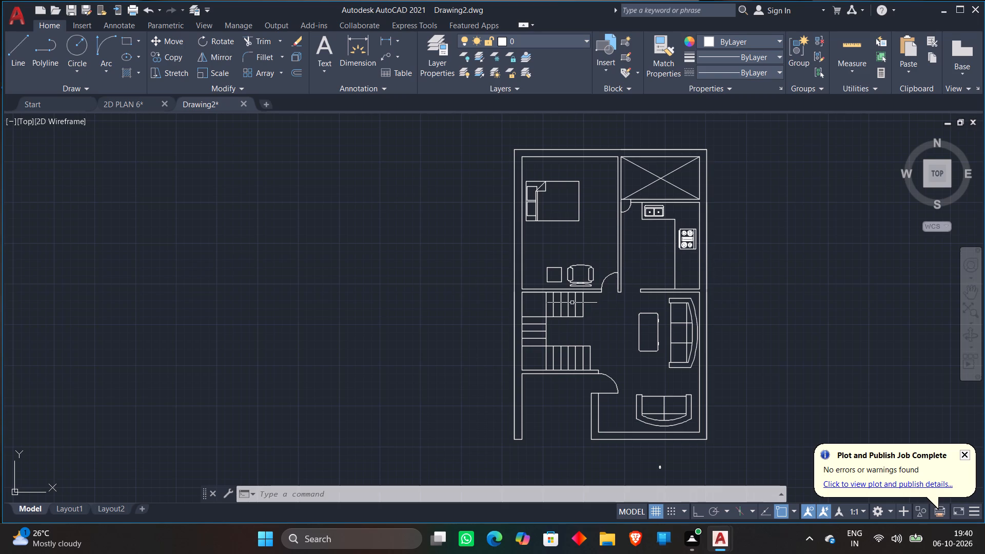
scroll(588, 203, up, 1)
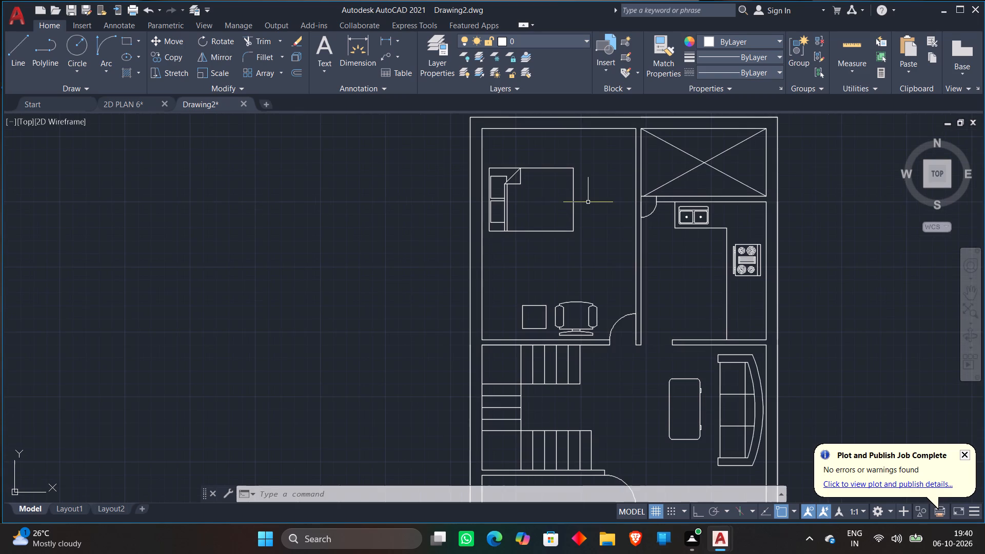
key(l)
key(Return)
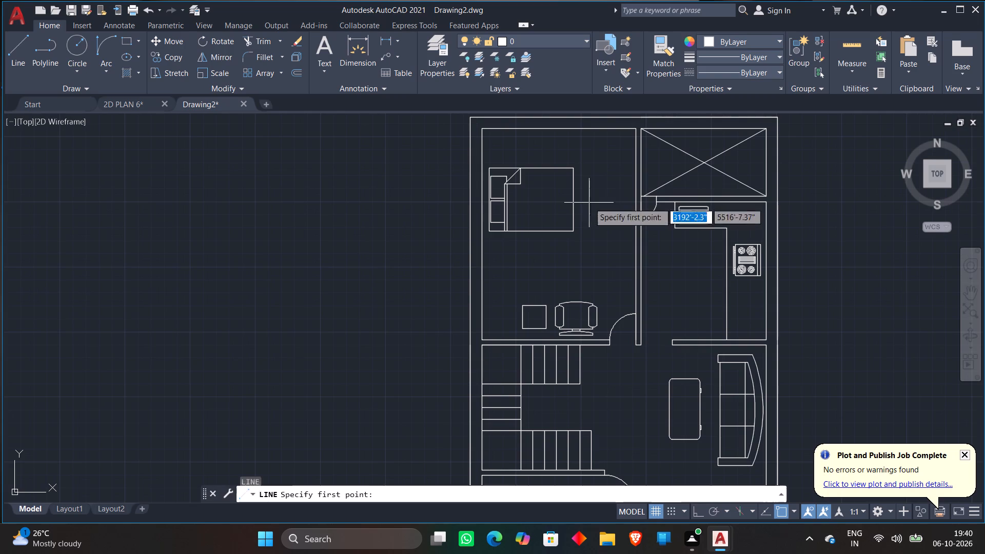
scroll(466, 163, up, 2)
click(449, 158)
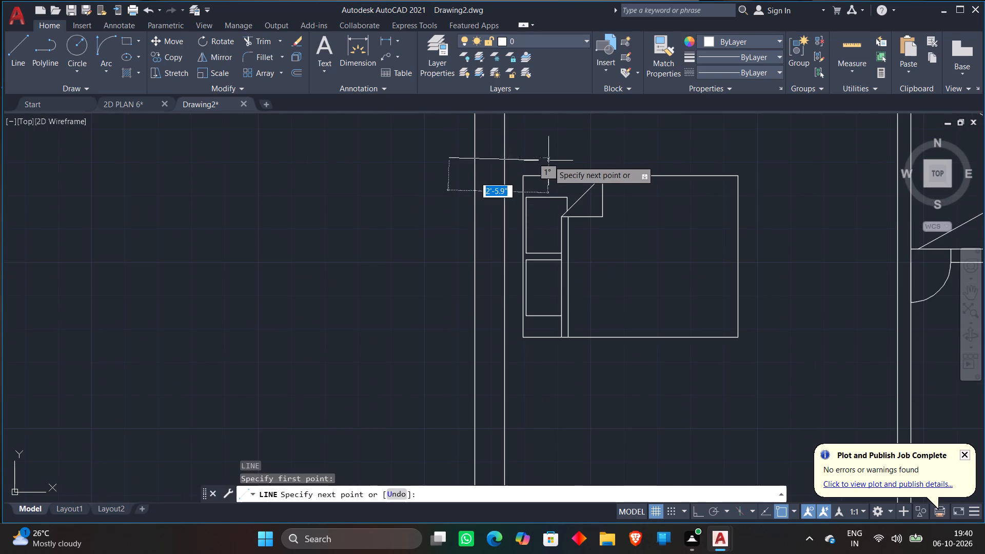
key(F8)
click(549, 153)
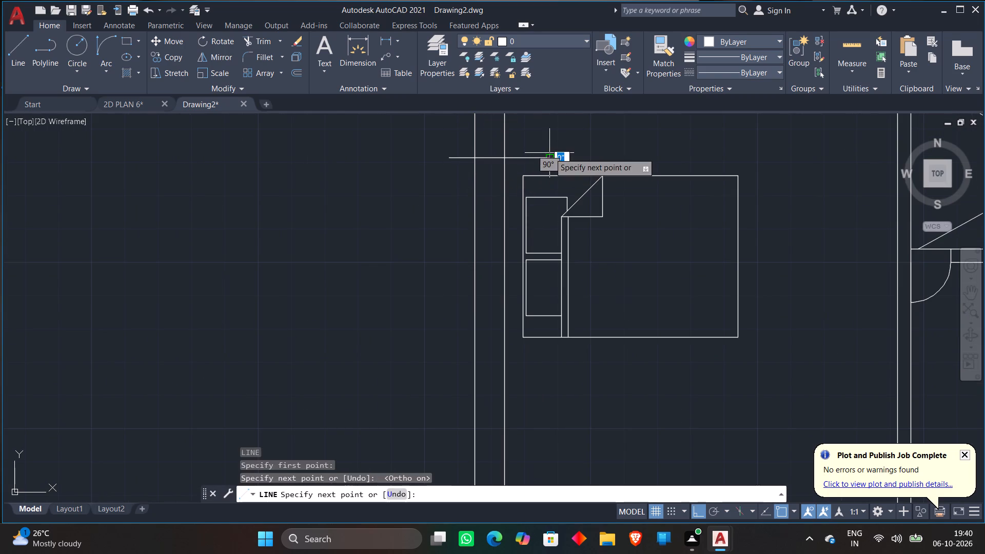
key(Escape)
Draw a second horizontal line across the bedroom's west wall, just south of the bed.
key(l)
key(Return)
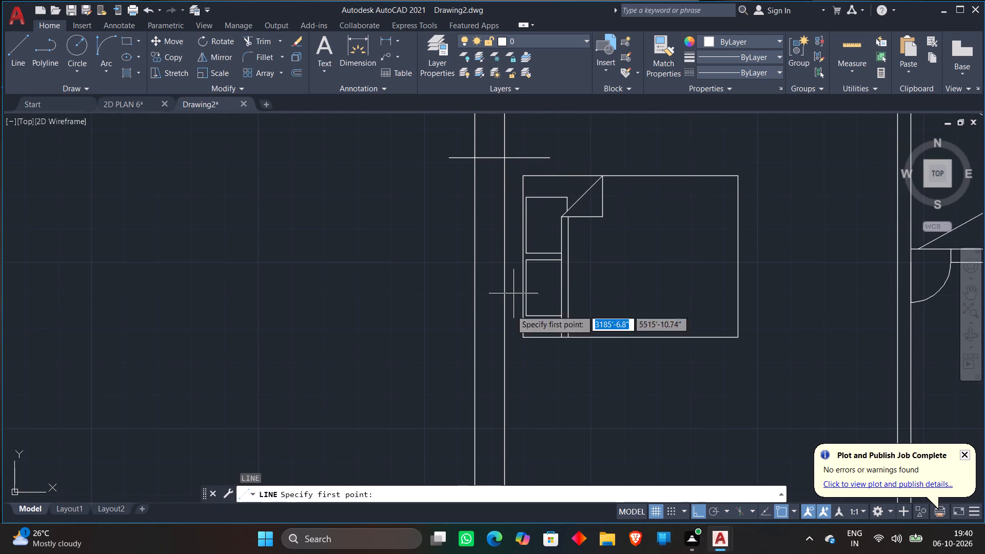
click(451, 352)
click(539, 363)
key(Escape)
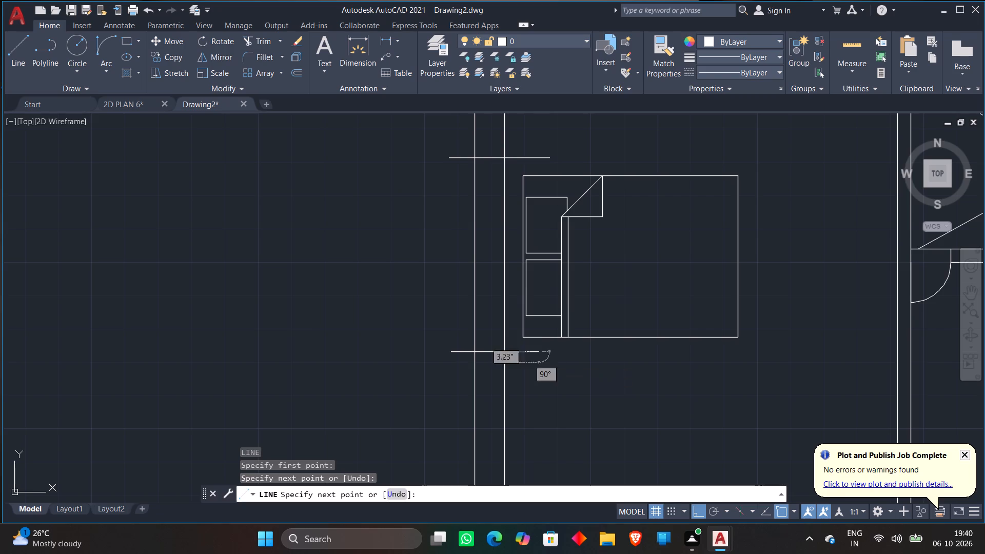
scroll(628, 306, down, 2)
middle_drag(697, 249, 596, 258)
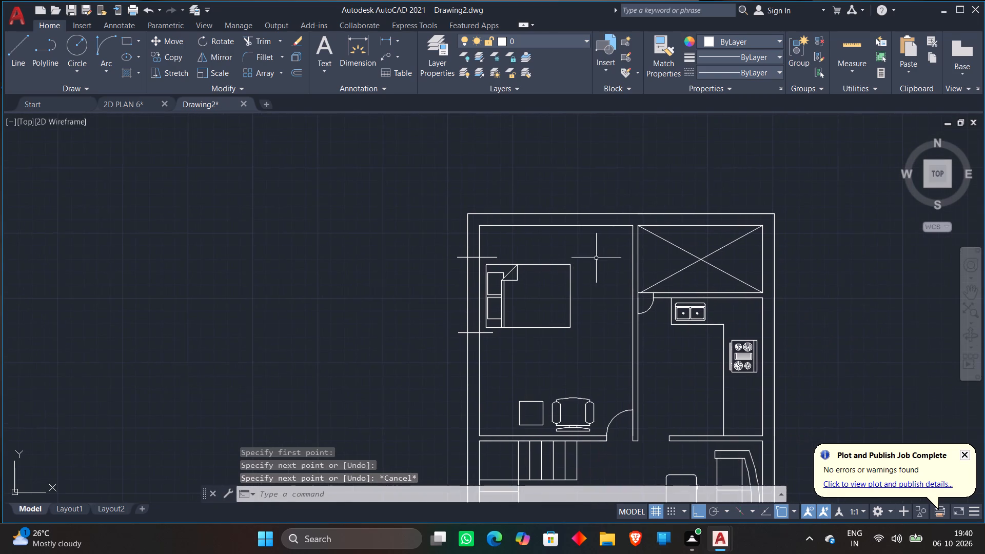
Draw a short horizontal line across the wall between the bedroom and the diagonally crossed room, near its north end.
scroll(635, 230, up, 2)
key(l)
key(Return)
scroll(654, 234, up, 1)
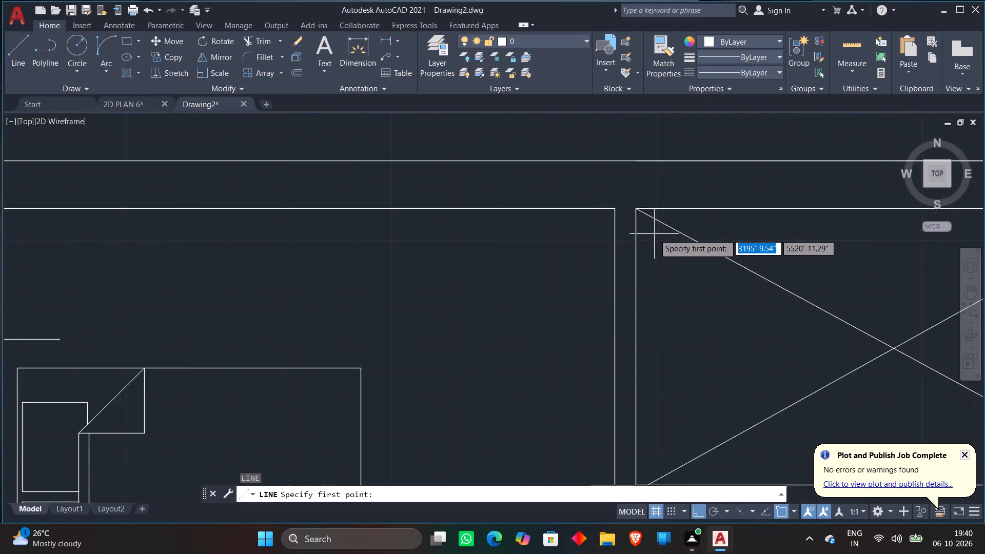
scroll(654, 234, up, 1)
click(568, 228)
click(650, 236)
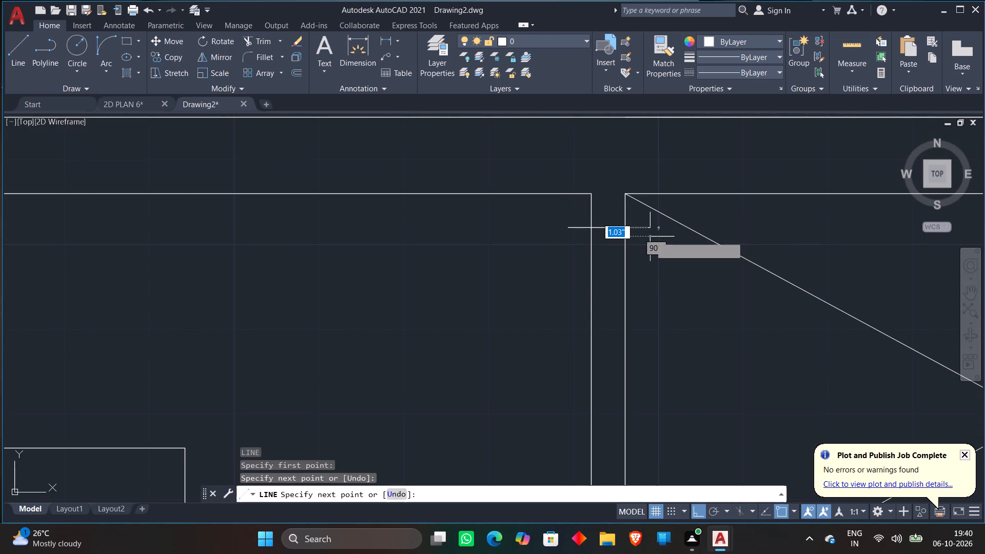
key(Escape)
Draw a second horizontal line across the wall between the bedroom and the crossed room, near the crossed room's south end.
scroll(650, 236, down, 2)
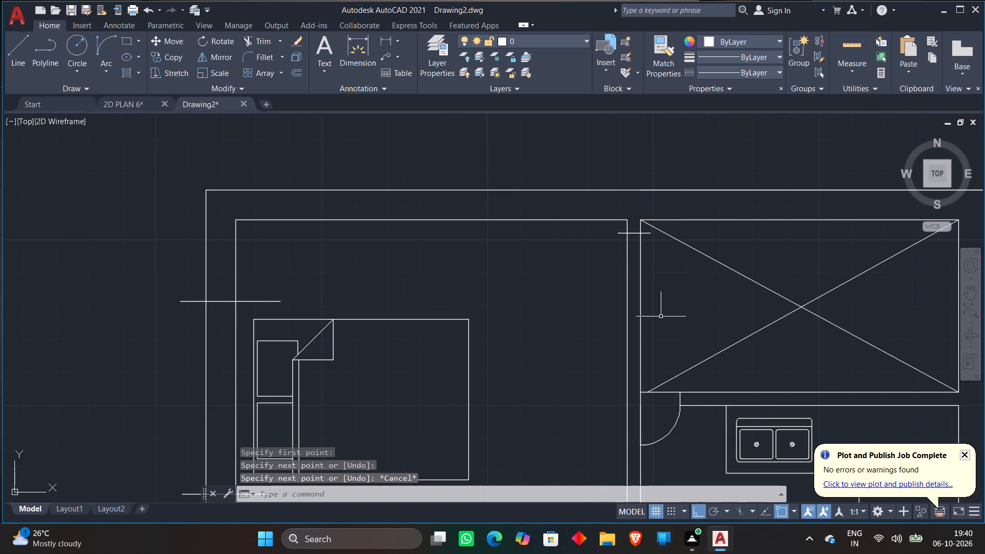
key(l)
key(Return)
click(615, 366)
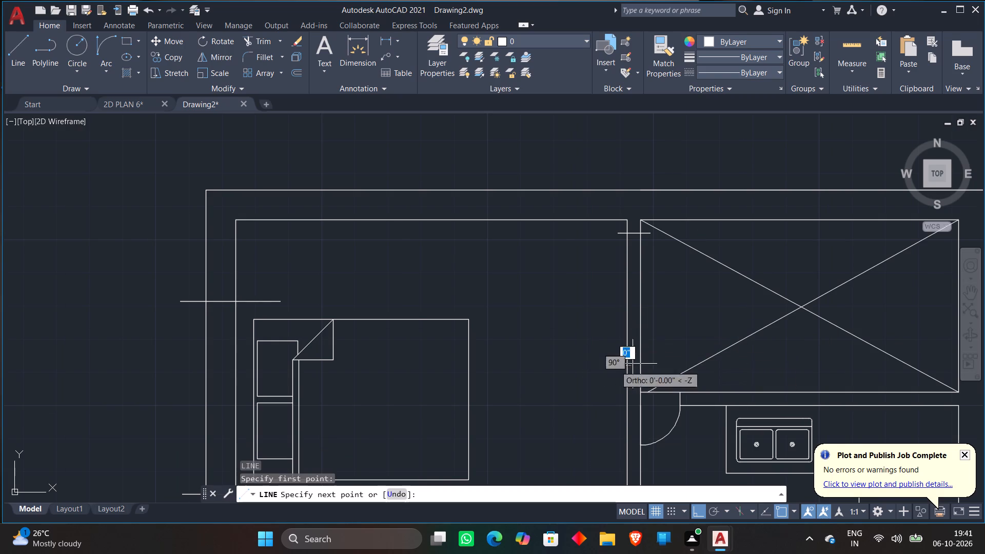
click(655, 362)
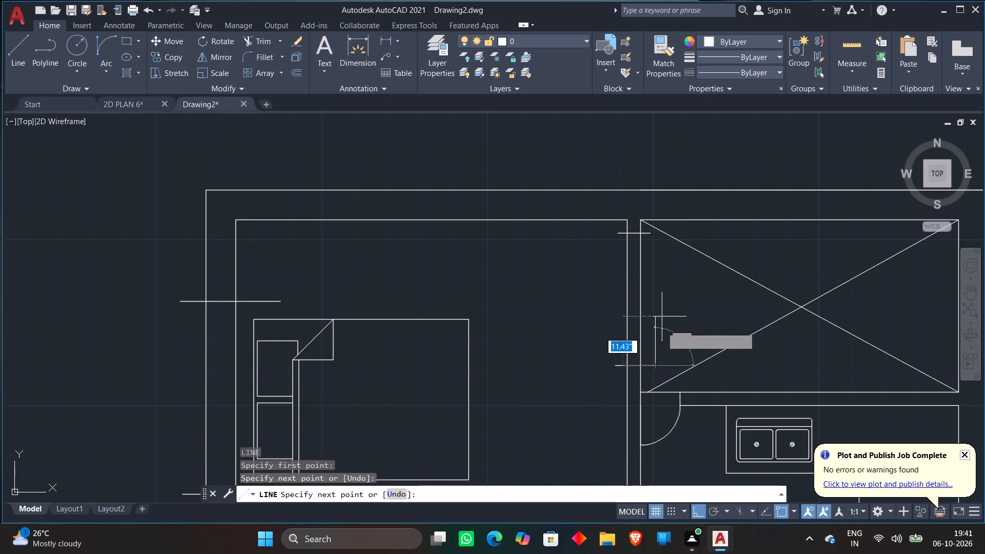
key(Escape)
Draw a short vertical line across the wall between the crossed room and the kitchen, just east of the sink.
scroll(665, 306, down, 2)
scroll(750, 346, up, 3)
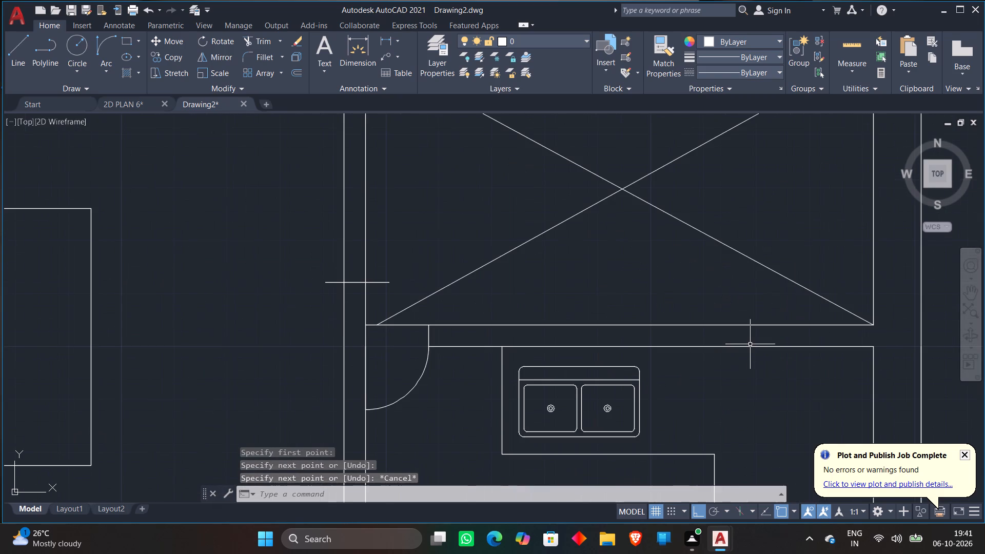
key(l)
key(Return)
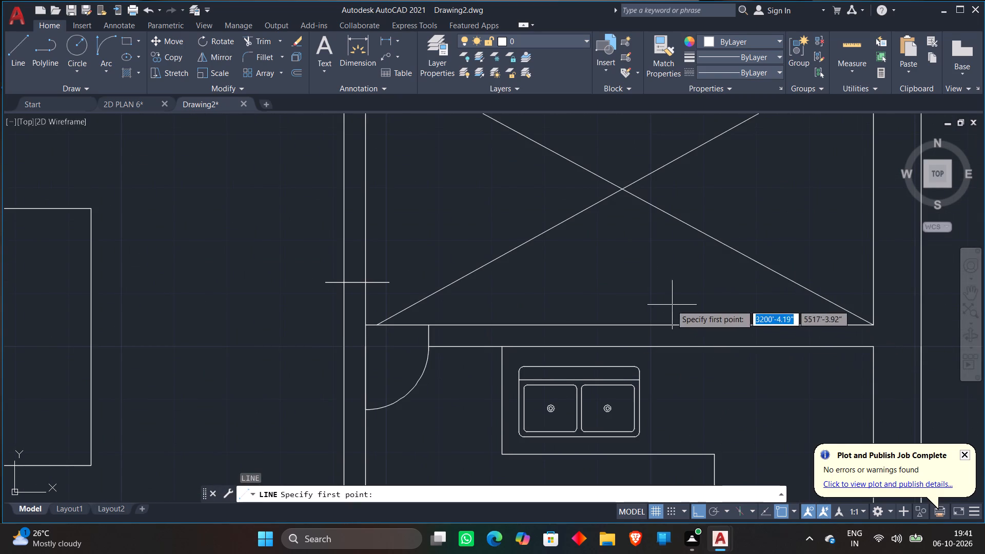
click(654, 349)
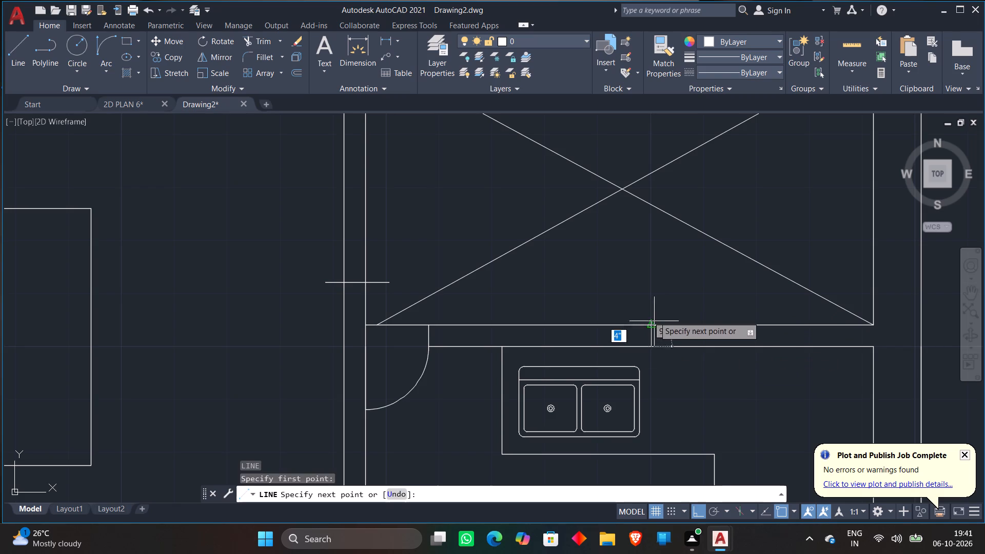
click(654, 312)
key(Escape)
Draw a second vertical line about 11.6" long across the kitchen's north wall, closer to its east end.
key(l)
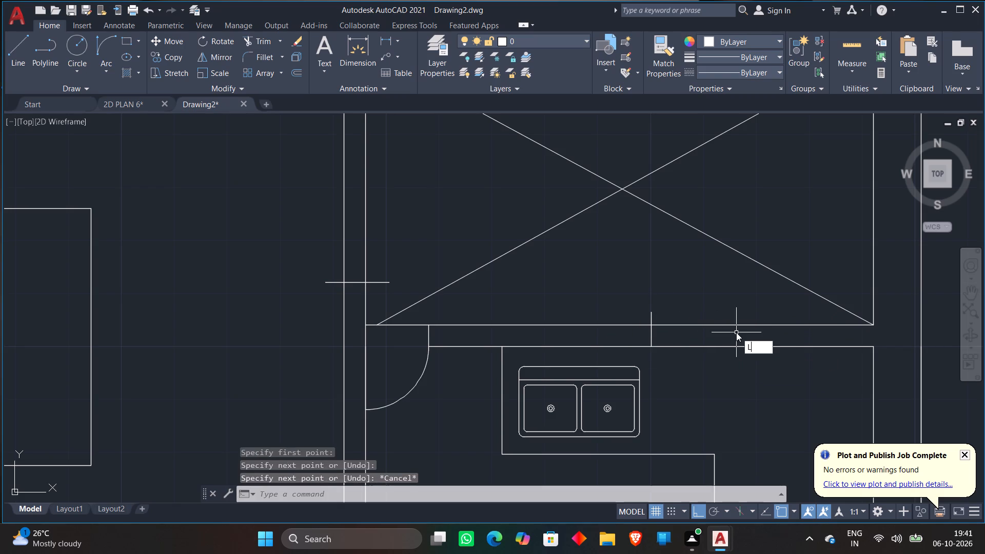
key(Return)
click(795, 361)
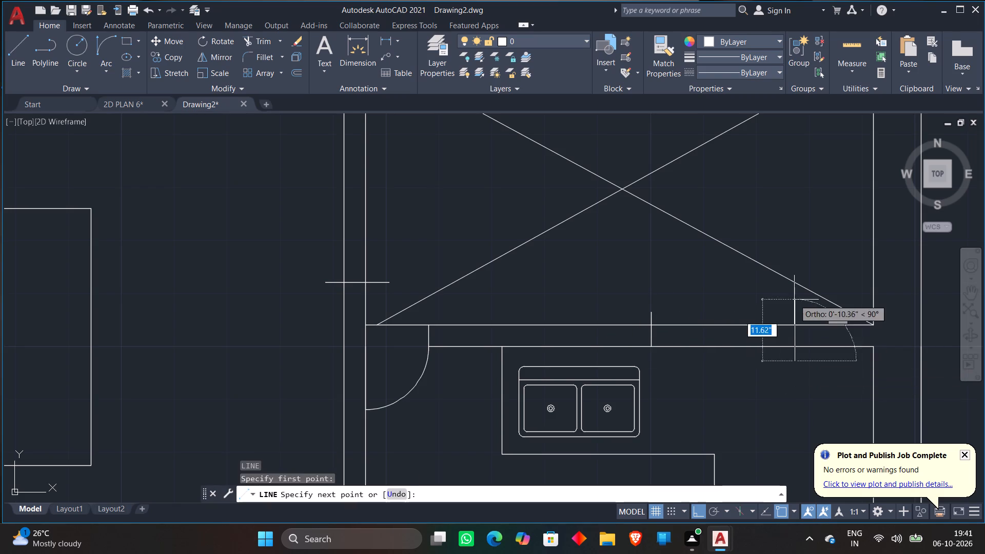
click(794, 300)
key(Escape)
Draw a horizontal line across the kitchen's east exterior wall, just north of the cooktop.
scroll(697, 304, down, 3)
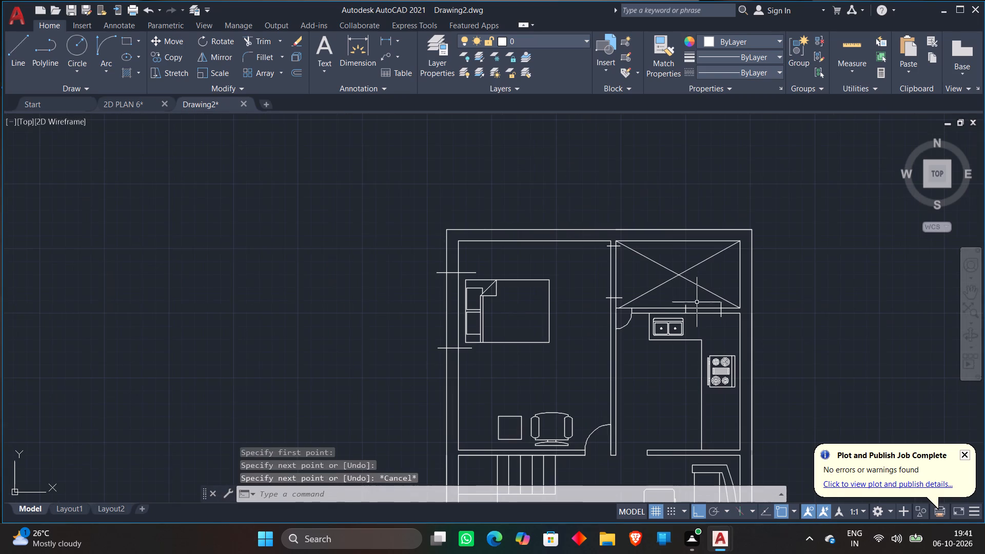
middle_drag(783, 341, 732, 263)
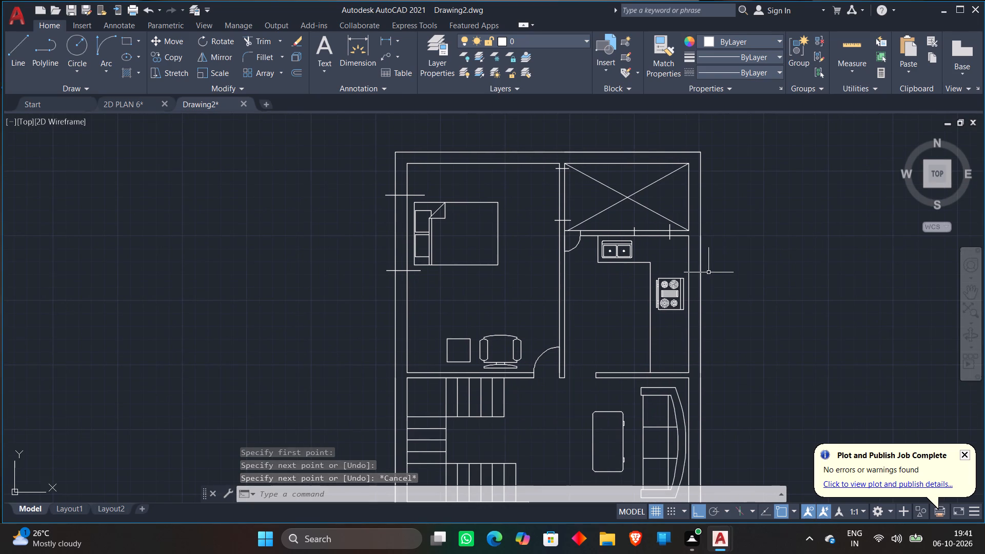
key(l)
key(space)
scroll(708, 273, up, 1)
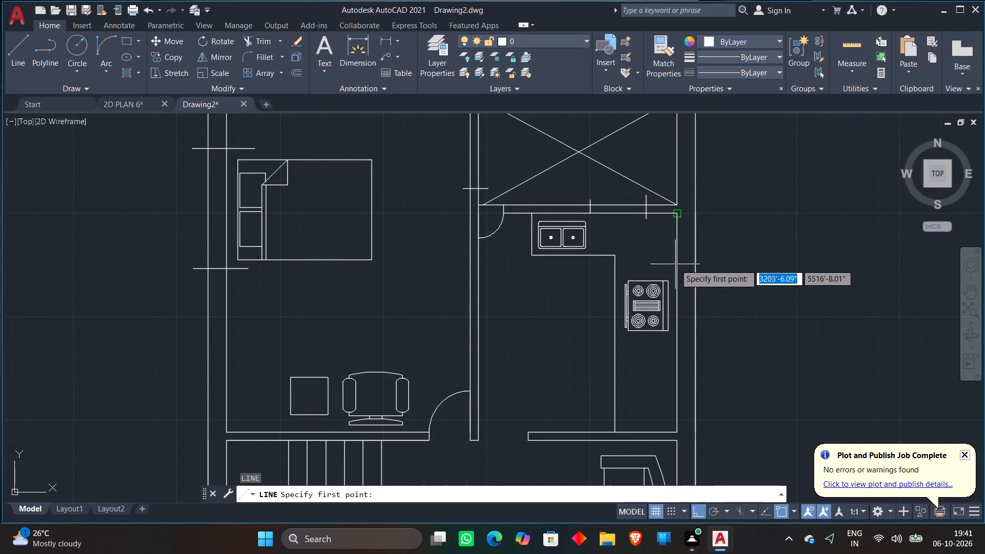
click(669, 267)
click(725, 263)
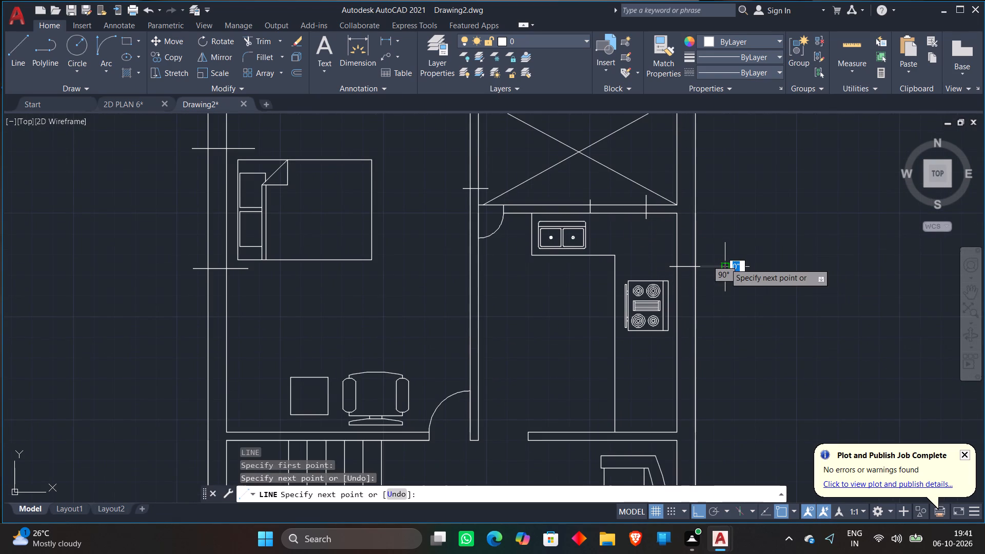
key(Escape)
Draw a second horizontal line across the kitchen's east exterior wall, beside the cooktop's south burners.
key(l)
key(Return)
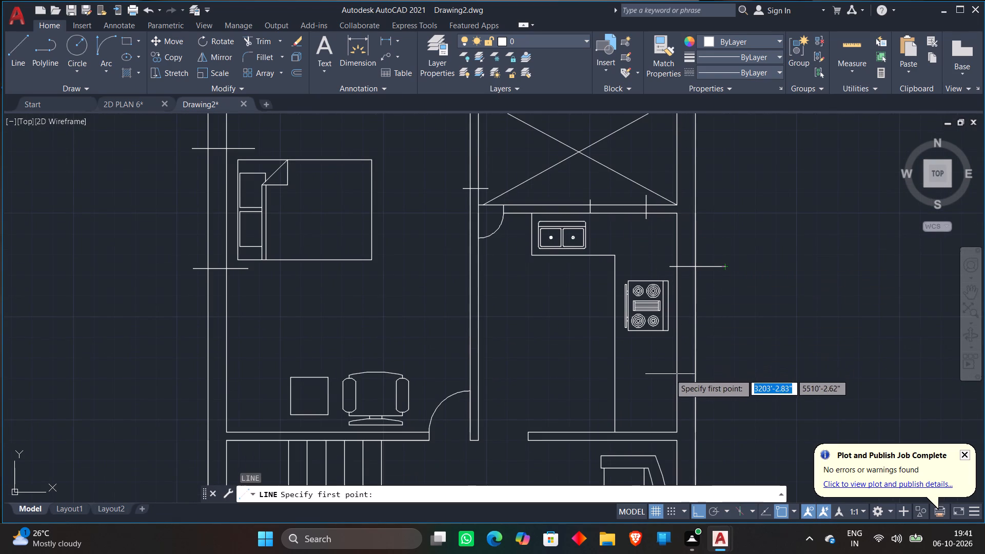
click(673, 352)
click(720, 347)
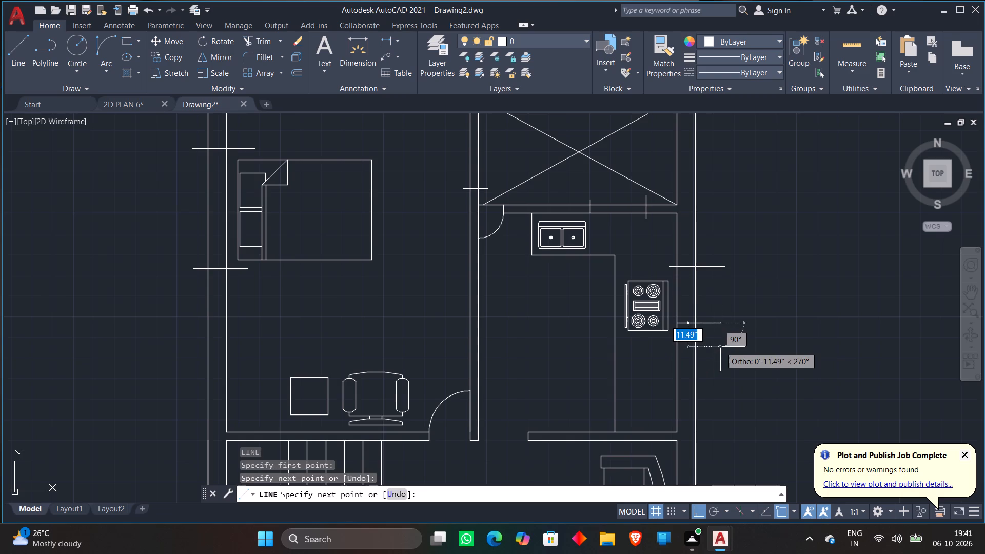
key(Escape)
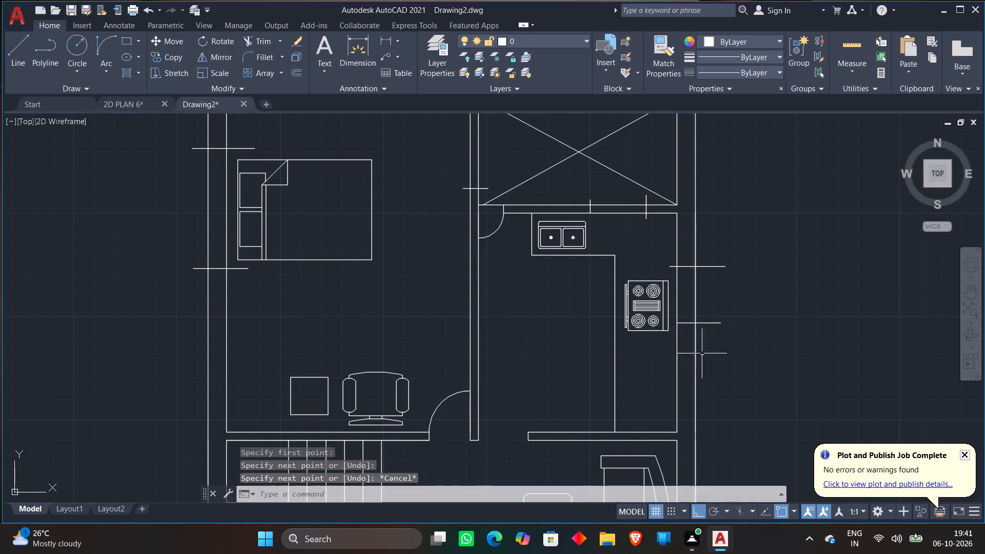
Move the second kitchen east-wall line straight south with Ortho on, placing it just south of the cooktop.
click(686, 324)
text(M)
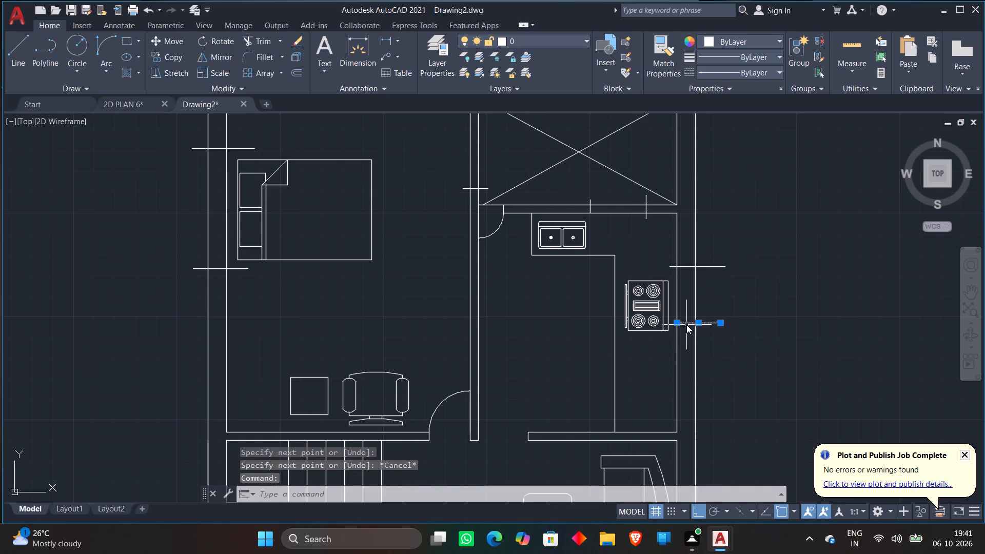
key(space)
click(686, 325)
click(686, 353)
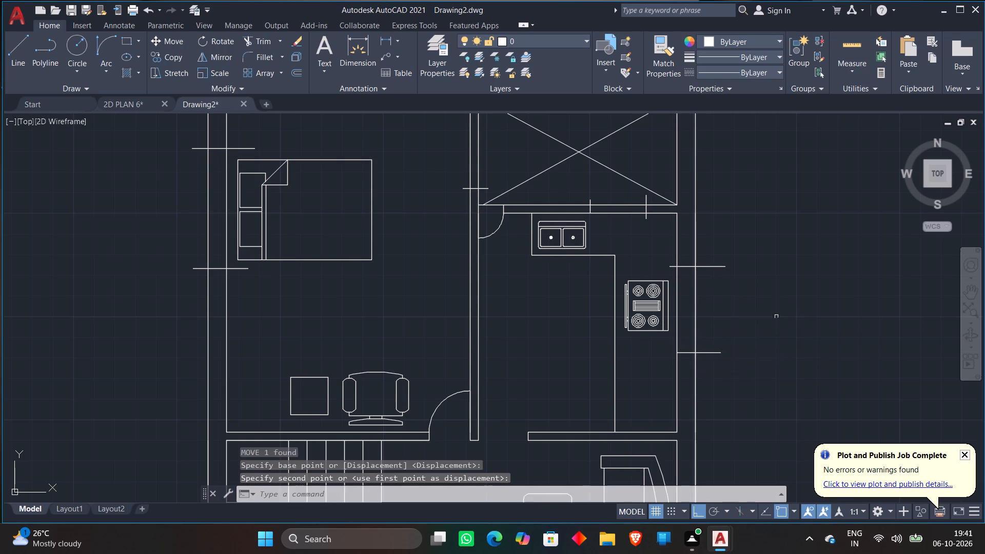
Draw a horizontal line across the living room's east wall, beside the south end of the long sofa.
scroll(774, 314, down, 2)
middle_drag(765, 352, 727, 235)
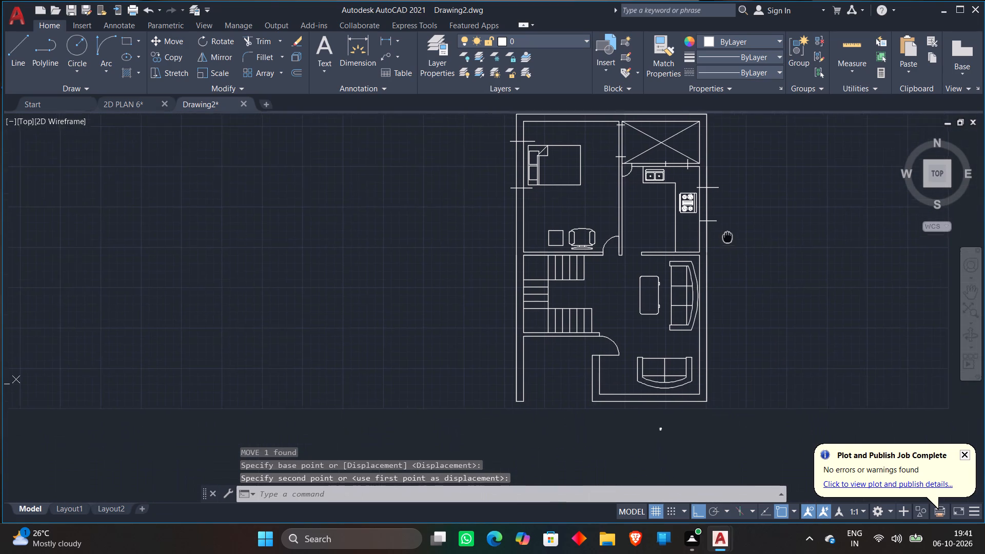
middle_drag(727, 235, 726, 234)
key(l)
scroll(715, 324, up, 2)
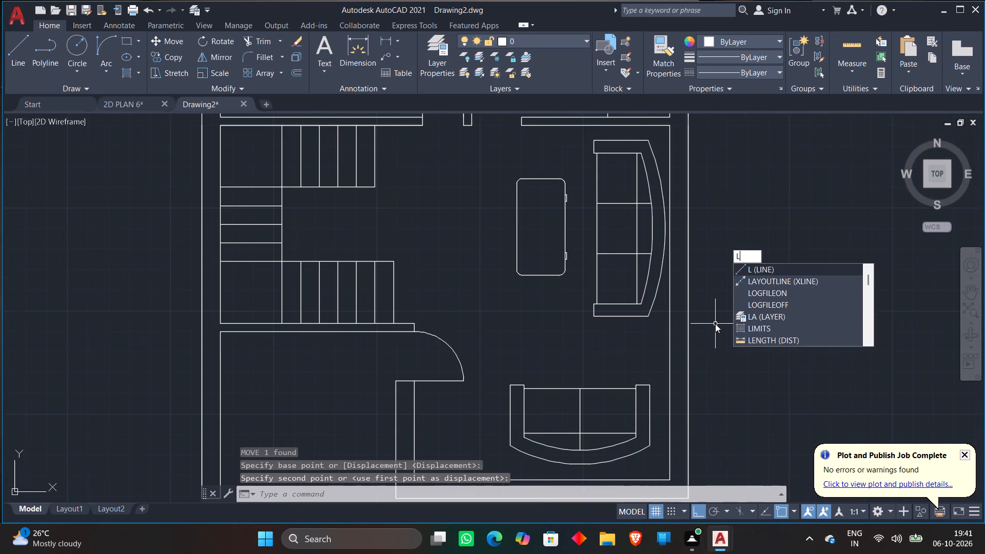
key(space)
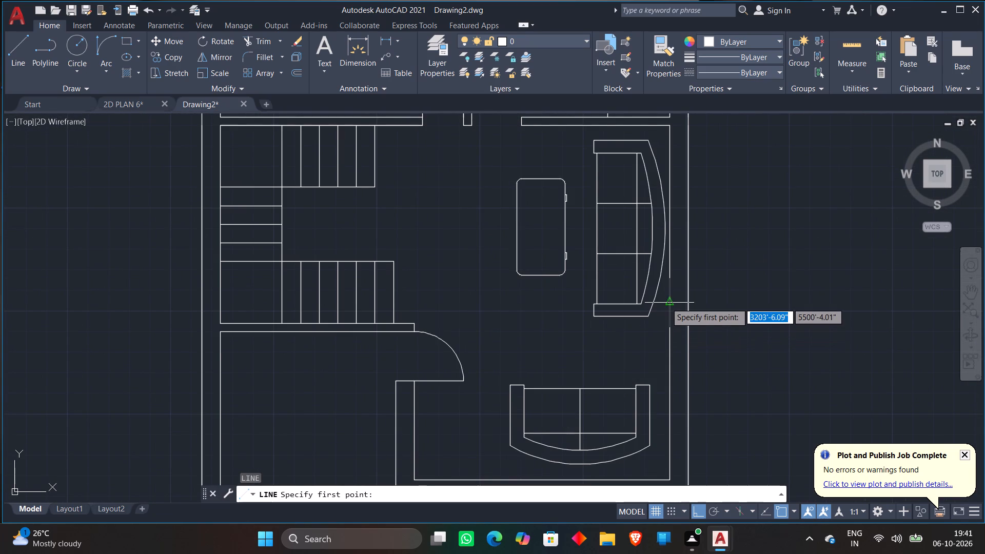
click(666, 303)
click(720, 297)
key(Escape)
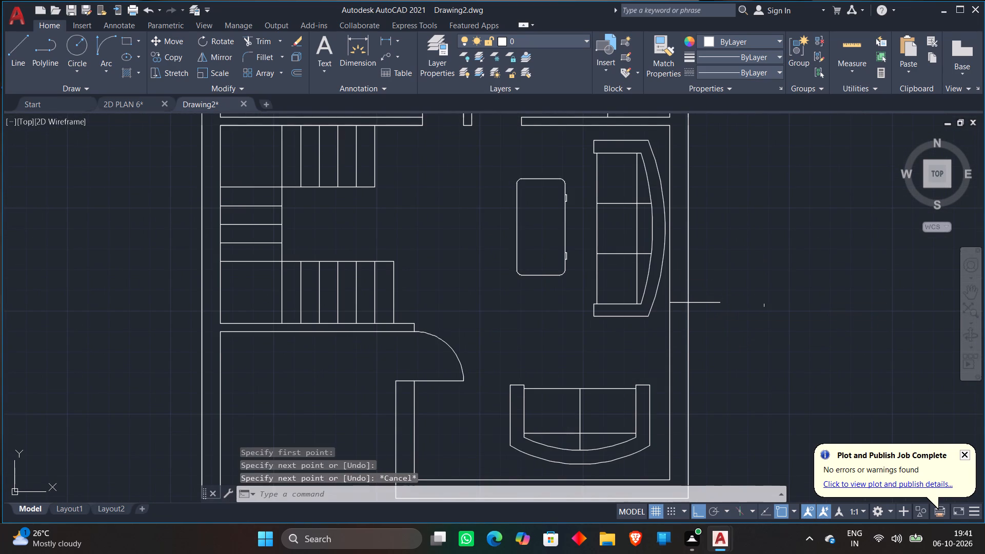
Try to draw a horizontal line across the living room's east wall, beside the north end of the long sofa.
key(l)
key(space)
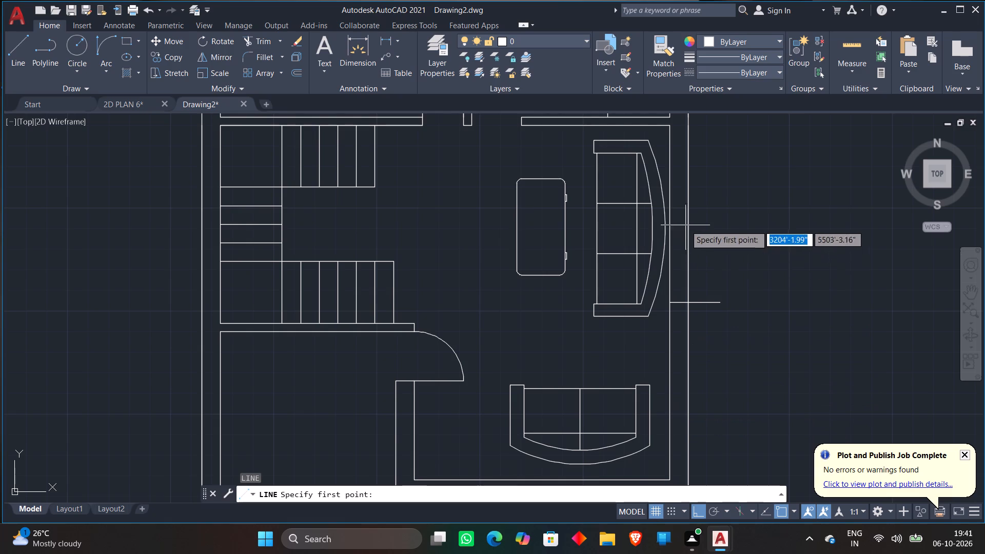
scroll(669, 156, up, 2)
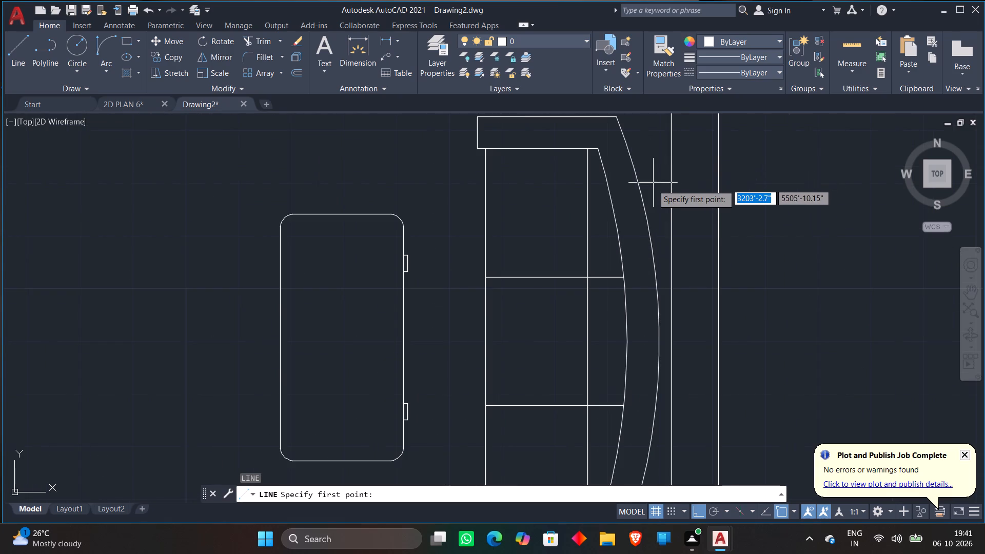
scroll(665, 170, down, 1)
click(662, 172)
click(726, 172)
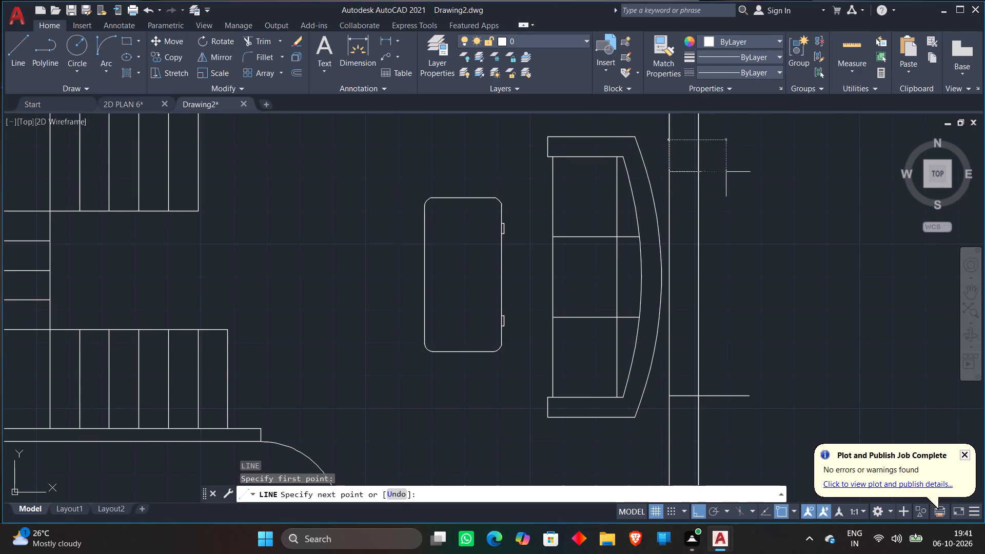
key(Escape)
Draw a horizontal line fully across the living room's east wall near the long sofa's north end, starting inside the room.
scroll(720, 173, down, 2)
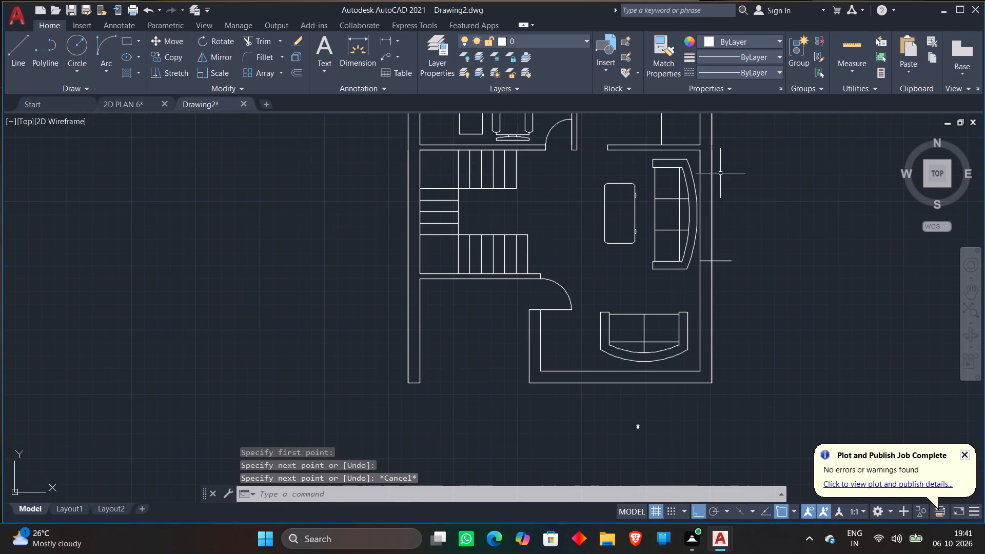
text(L)
key(space)
scroll(727, 170, up, 2)
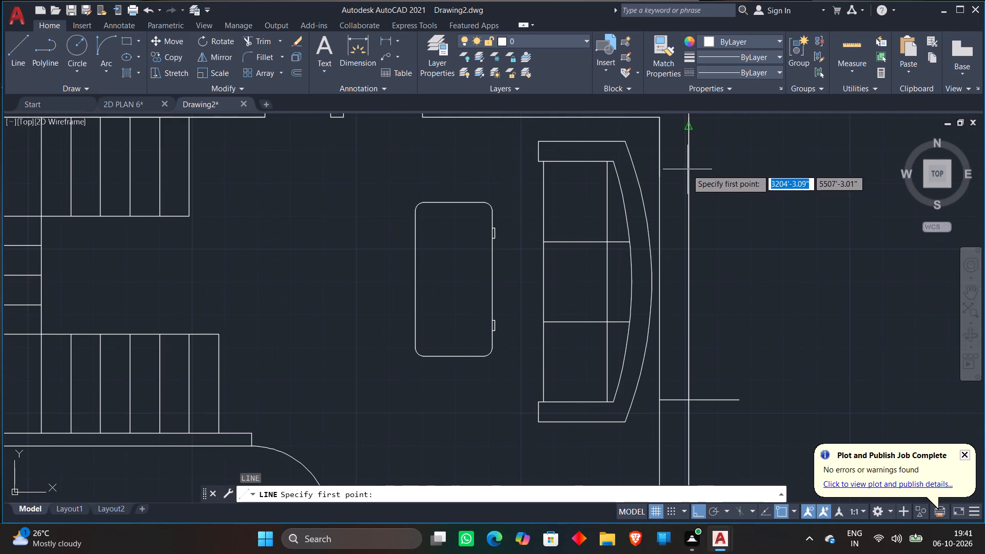
click(645, 175)
click(726, 175)
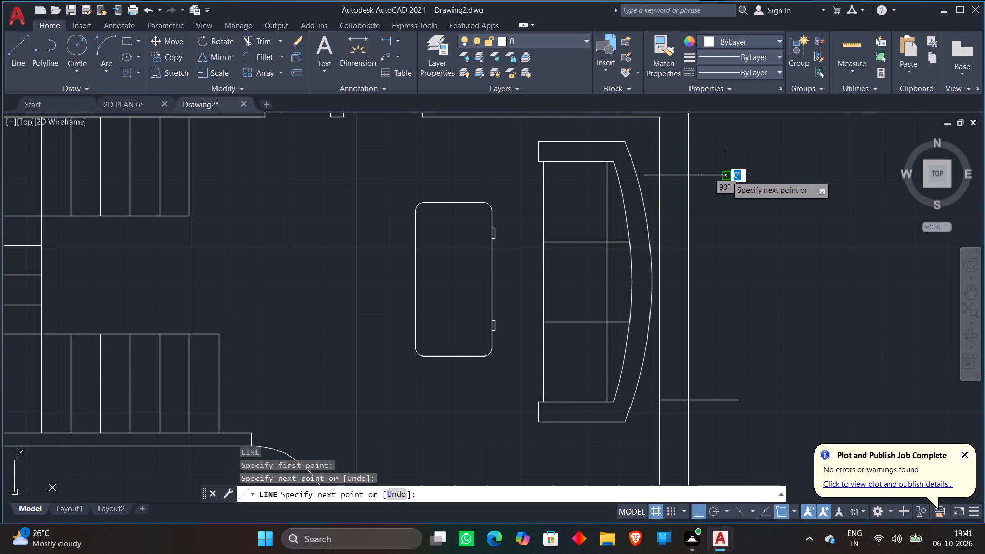
key(Escape)
Draw a vertical line across the living room's south wall, just west of the small sofa.
scroll(725, 176, down, 2)
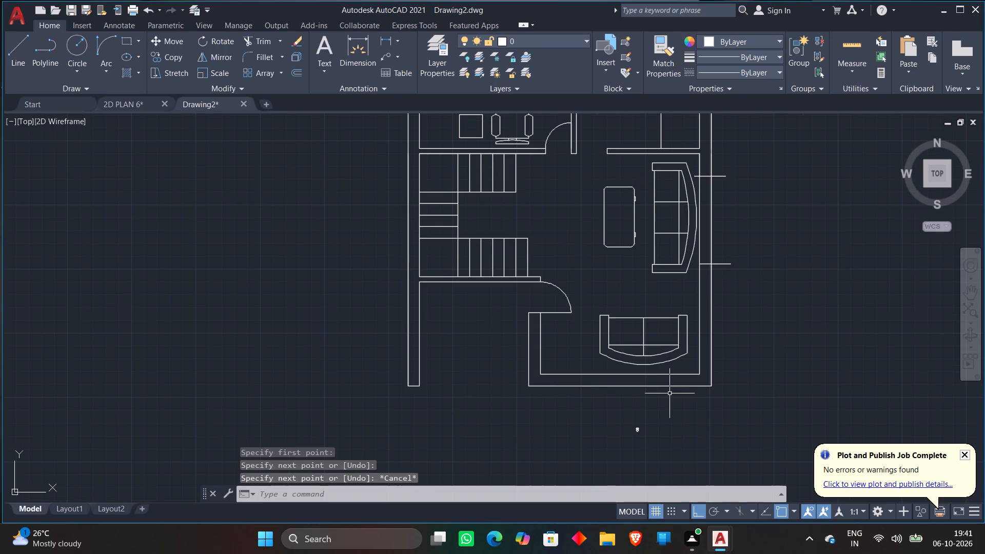
text(L)
key(space)
scroll(617, 373, up, 2)
click(551, 359)
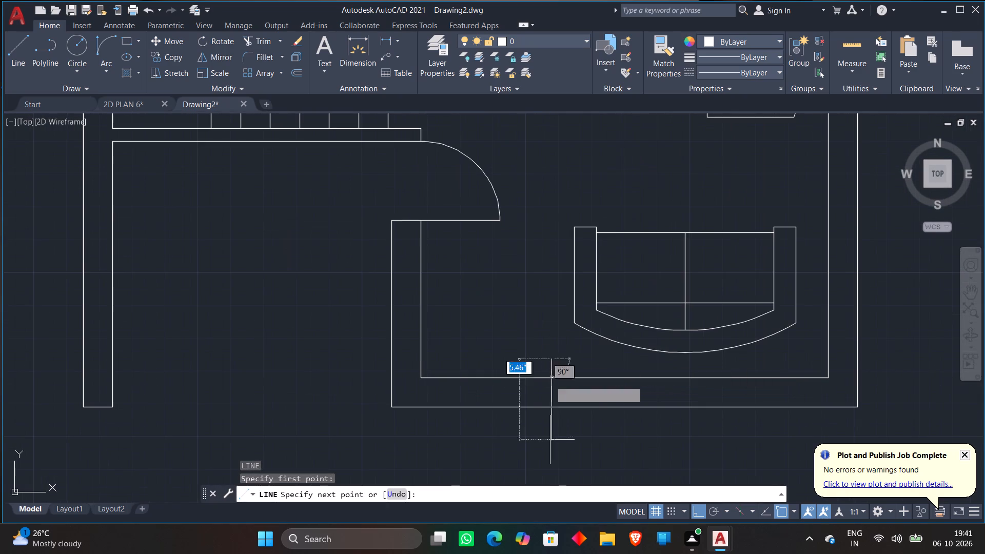
click(552, 459)
key(Escape)
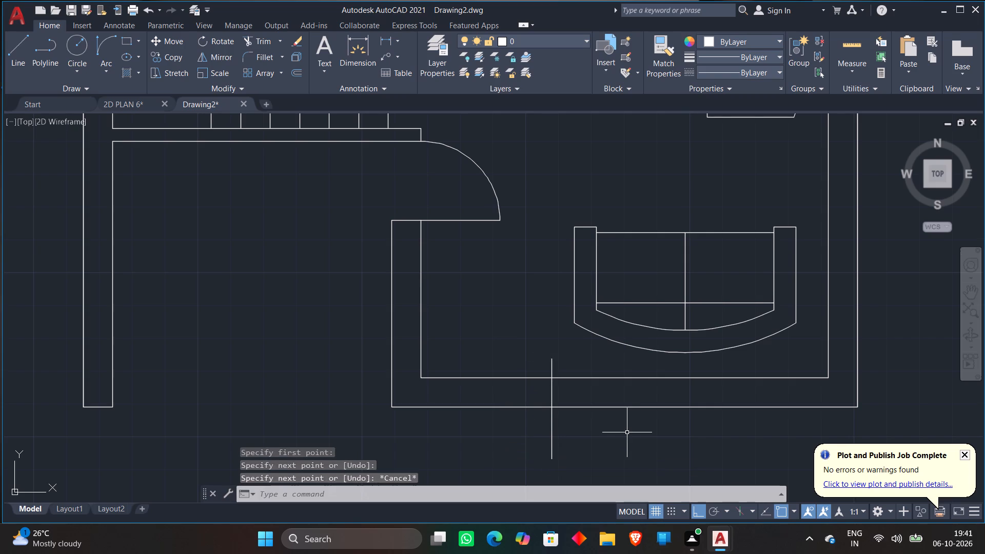
Draw a second vertical line across the living room's south wall, near the small sofa's east end.
key(l)
key(Return)
click(770, 360)
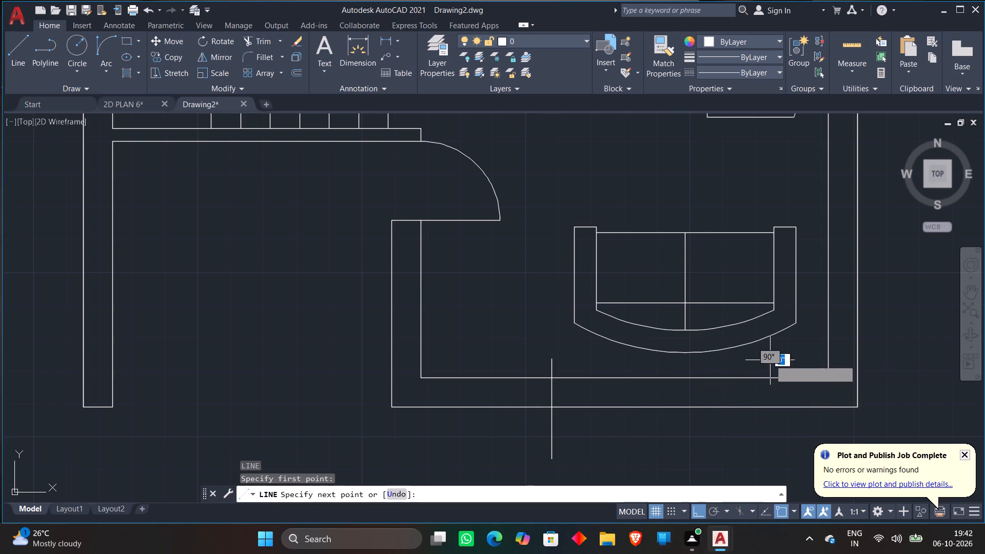
click(762, 430)
key(Escape)
scroll(604, 347, down, 2)
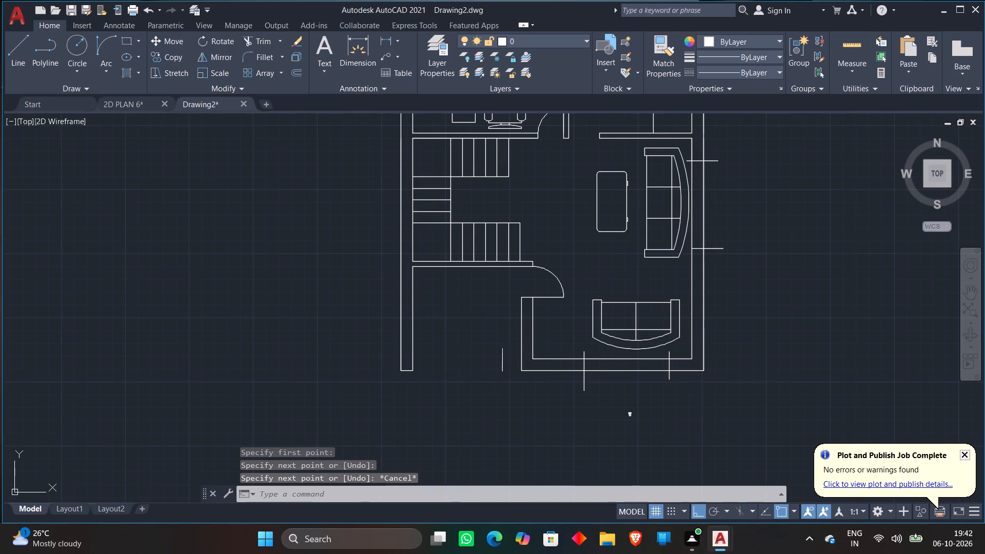
Draw a vertical line across the wall below the lower stair flight, in line with the flight's westernmost tread line.
middle_drag(449, 308, 548, 354)
scroll(555, 330, up, 2)
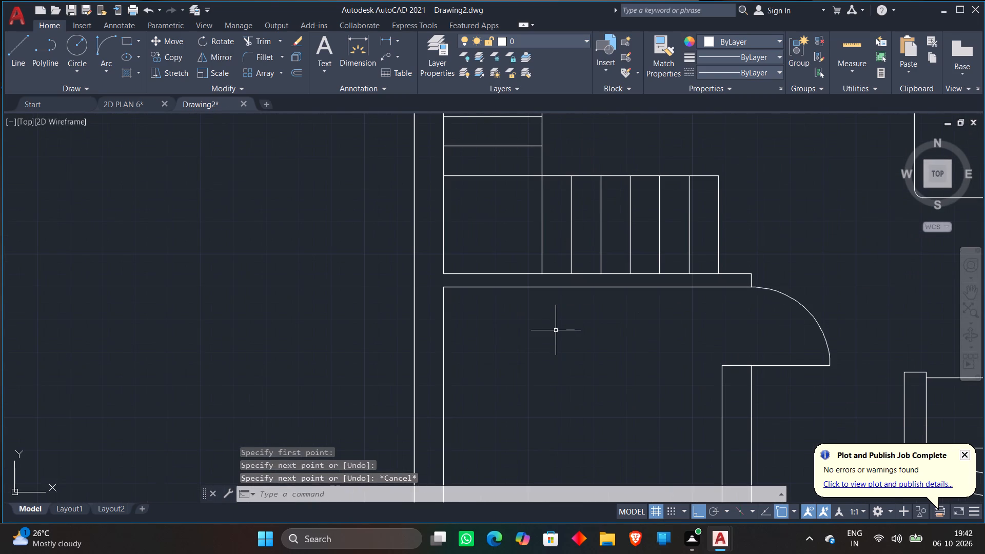
key(l)
key(Return)
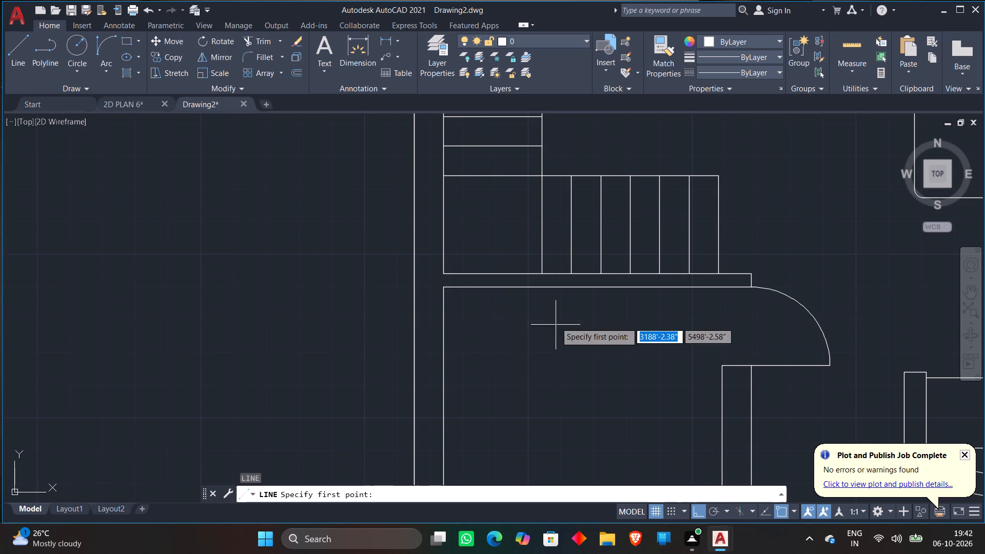
scroll(556, 284, up, 2)
click(520, 250)
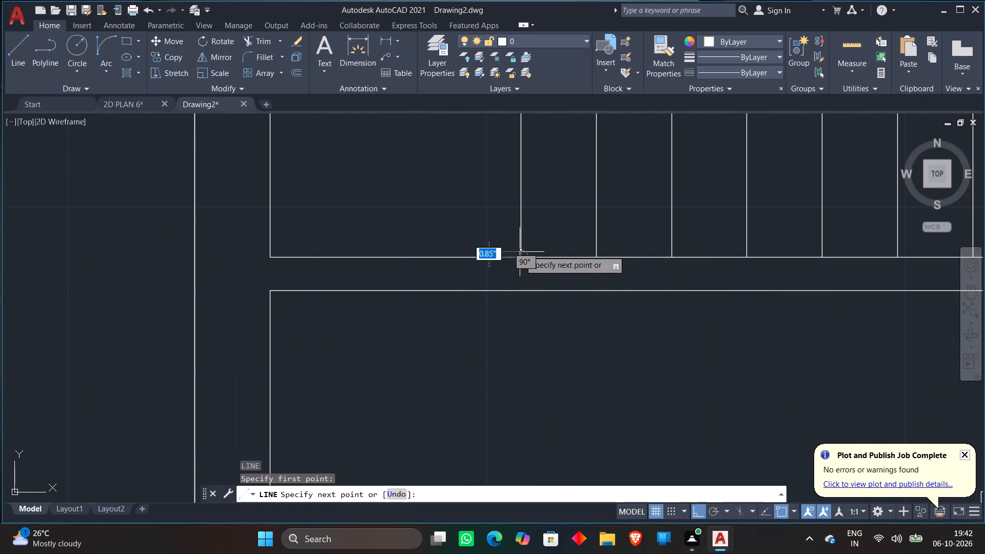
click(518, 303)
key(Escape)
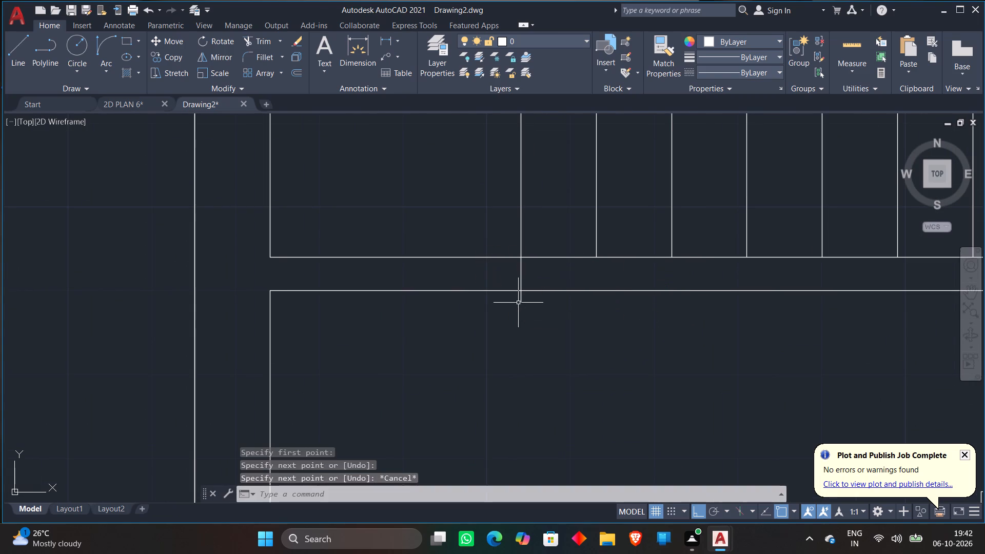
Draw a second vertical line across the wall below the lower stair flight, three treads east of the first.
key(l)
key(Return)
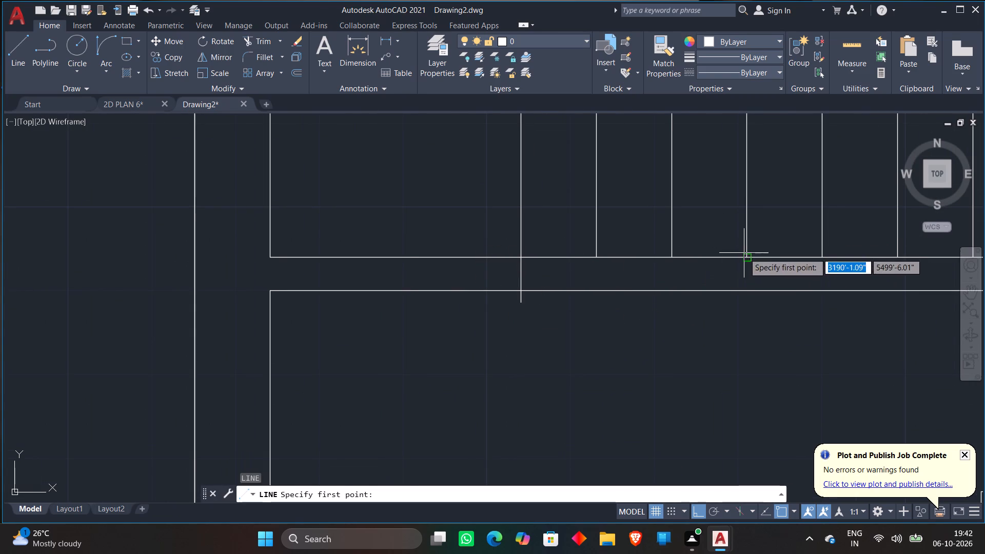
click(744, 253)
click(738, 319)
key(Escape)
Trim the overhanging ends, inside and outside, of the two opening lines crossing the living room's south wall.
scroll(660, 292, down, 3)
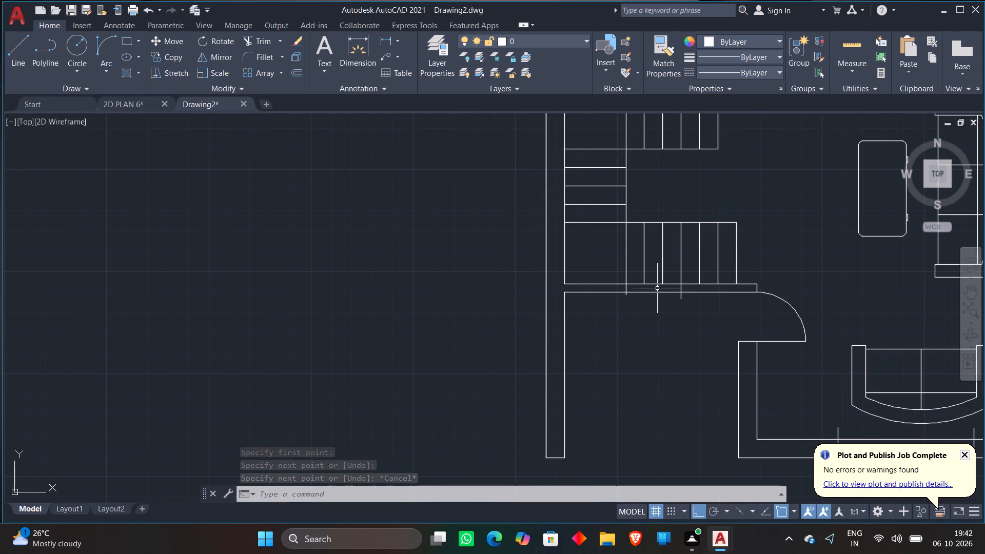
scroll(497, 295, down, 1)
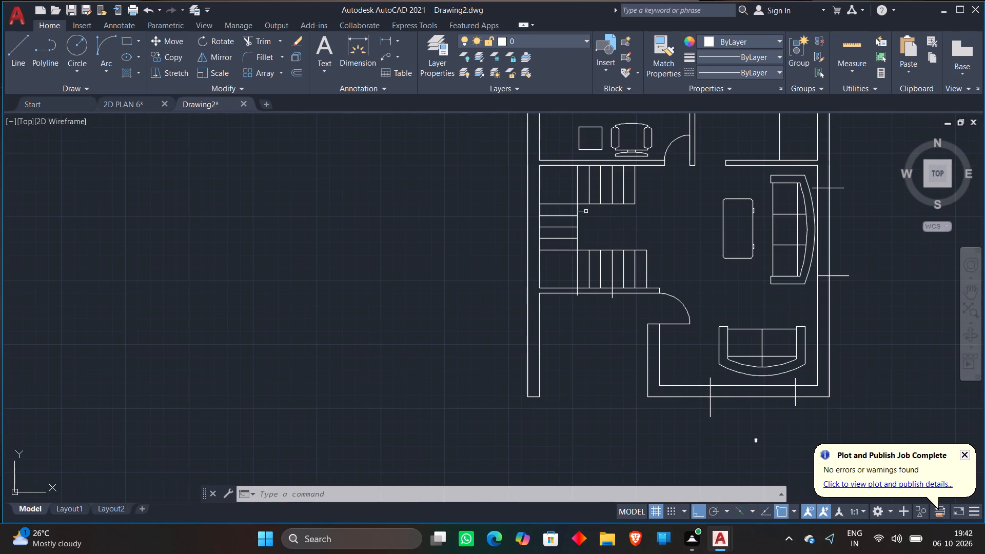
middle_drag(508, 219, 491, 302)
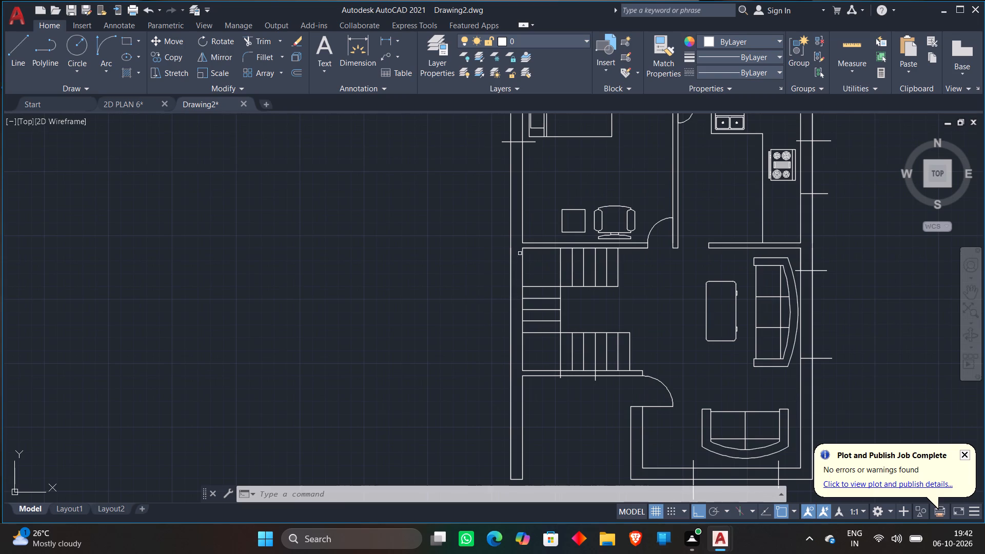
scroll(648, 263, down, 1)
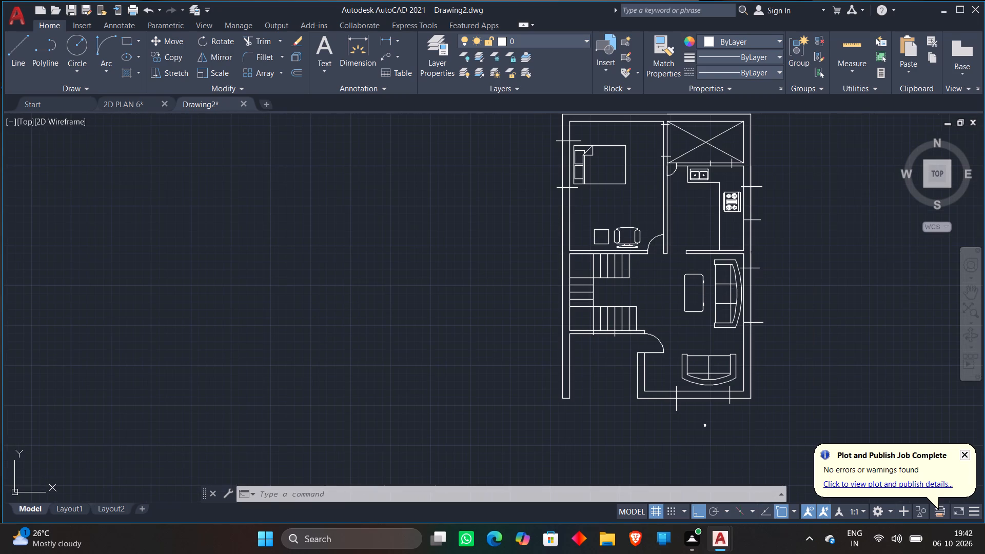
text(TR)
key(space)
scroll(680, 399, up, 3)
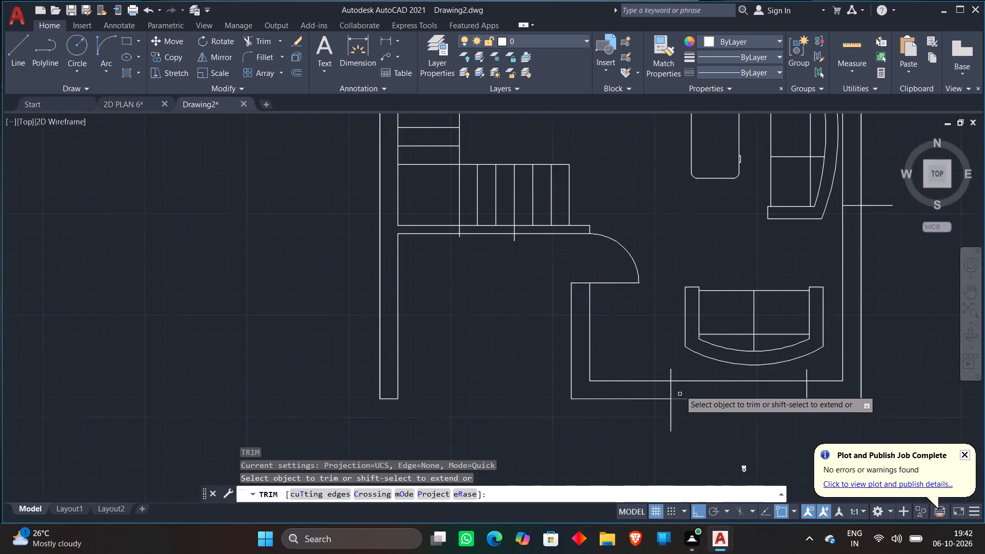
click(663, 363)
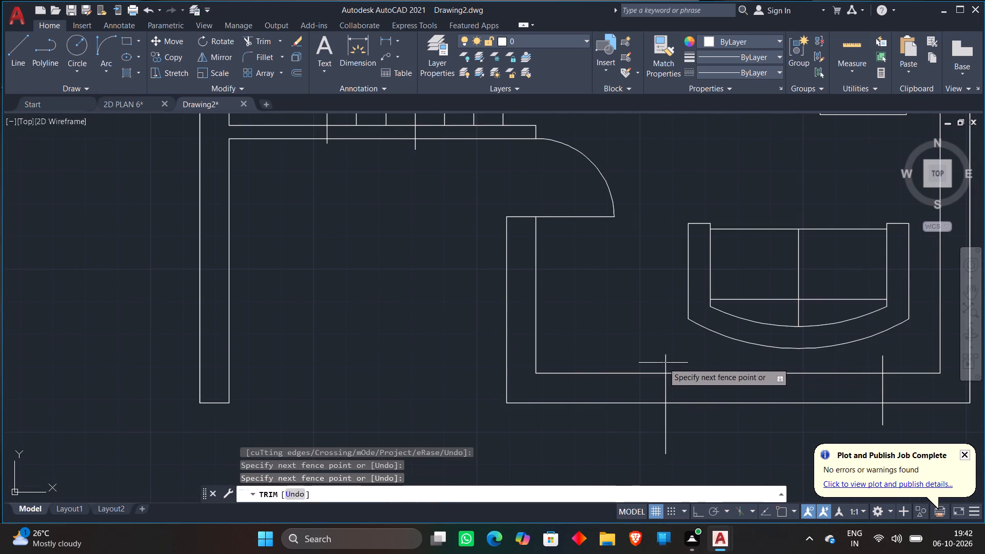
click(680, 362)
click(904, 361)
click(873, 364)
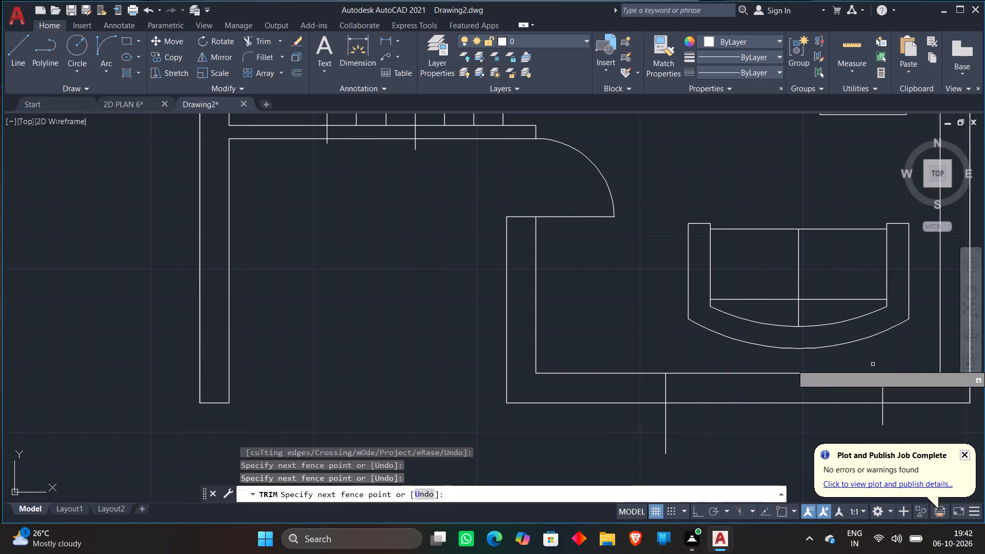
click(651, 430)
click(744, 424)
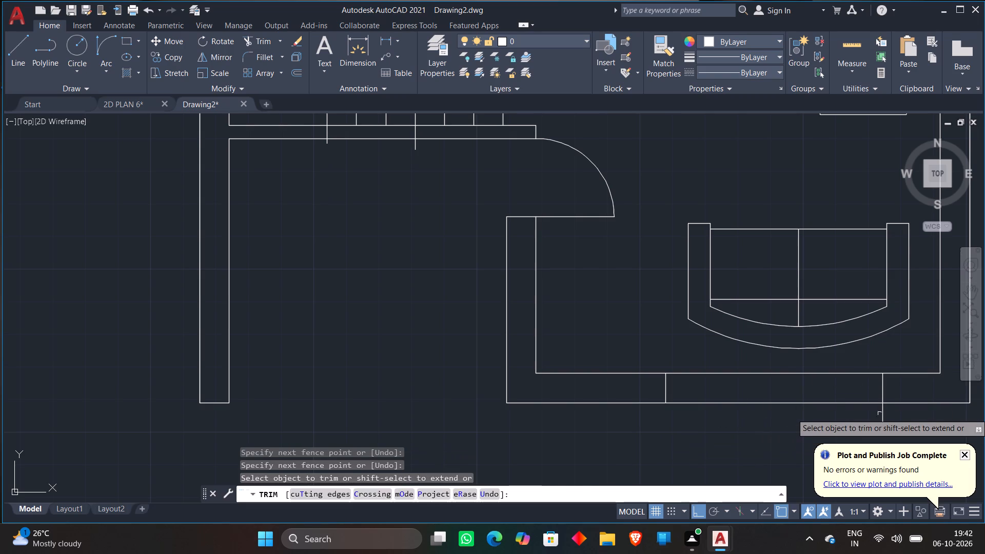
click(907, 412)
click(867, 420)
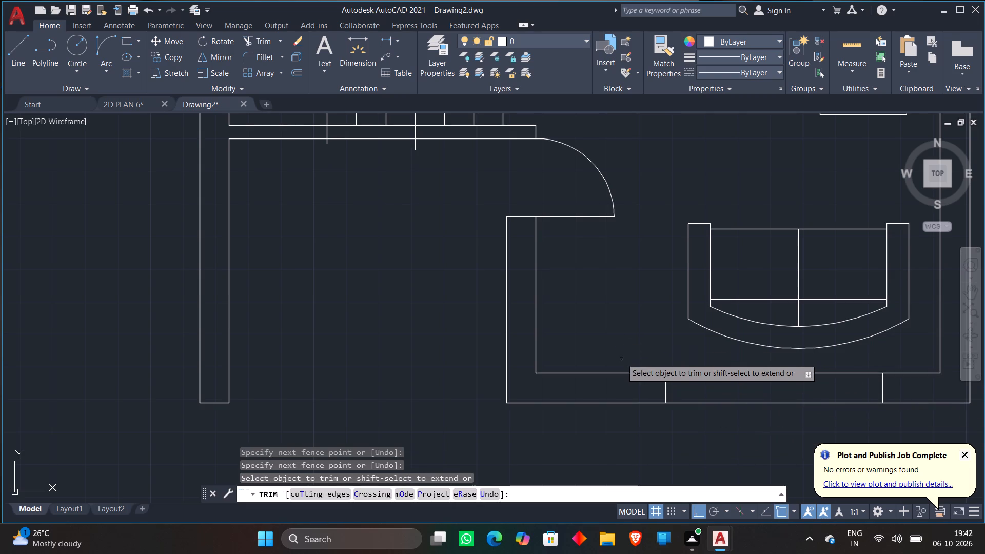
Trim the overhanging ends of the two opening lines on the living room's east wall beside the long sofa.
scroll(621, 359, down, 2)
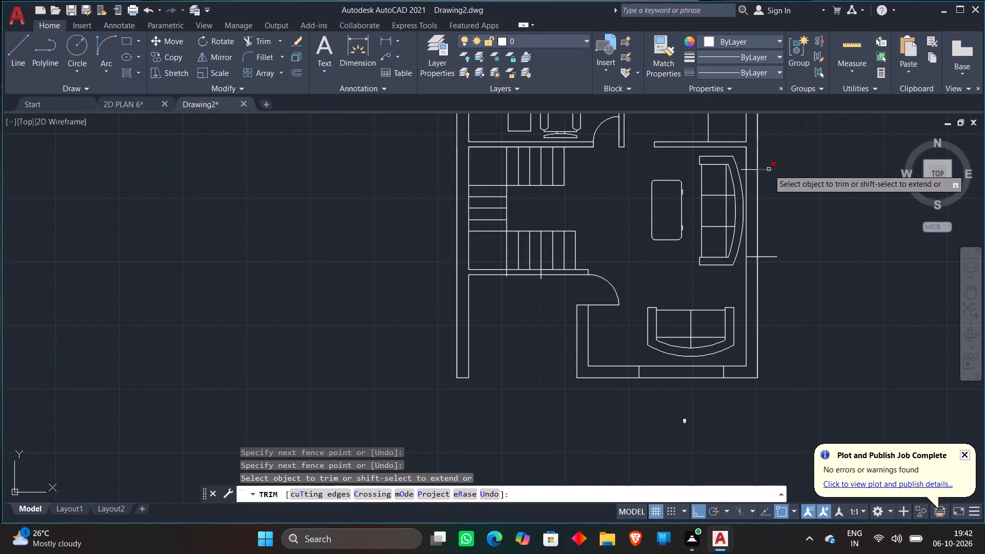
click(769, 169)
click(773, 255)
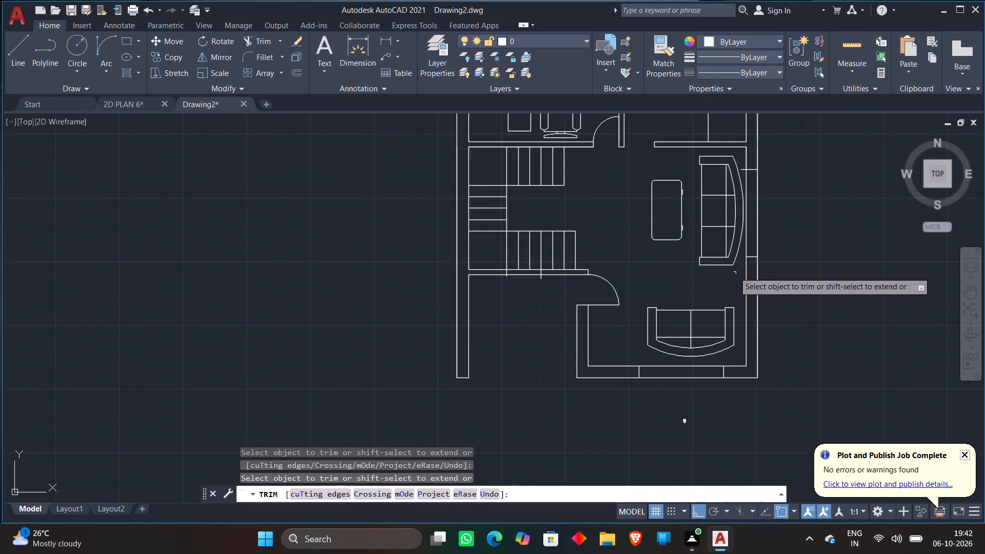
scroll(736, 256, up, 6)
scroll(756, 254, down, 4)
scroll(848, 215, down, 1)
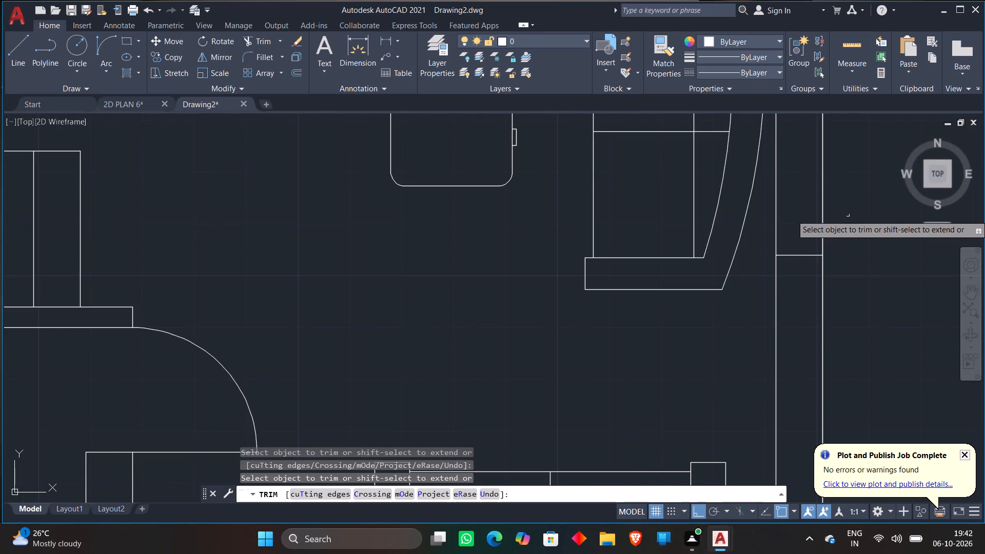
scroll(848, 215, down, 1)
middle_drag(848, 215, 775, 393)
scroll(748, 271, up, 3)
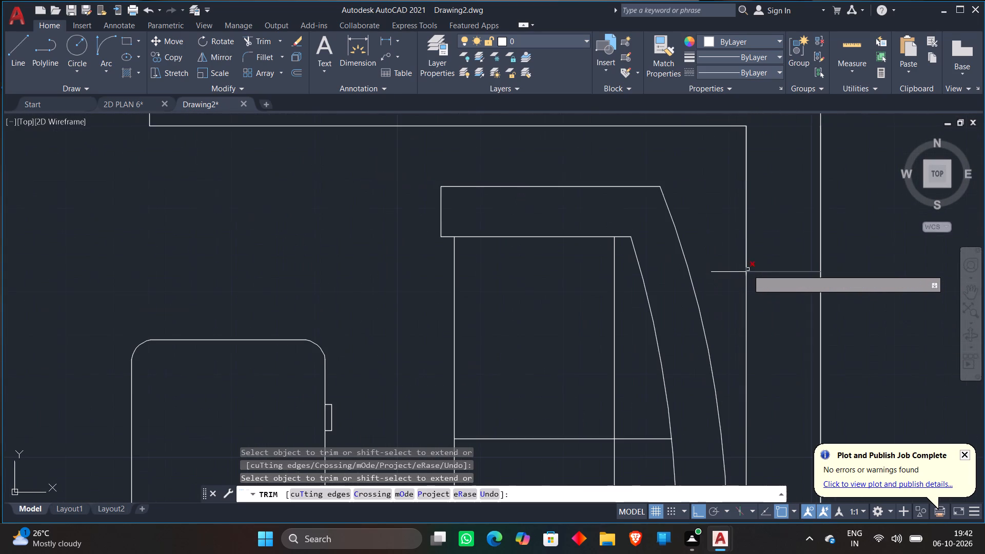
click(738, 272)
Trim the ends of the two opening lines that project south of the wall below the lower stair flight.
scroll(689, 282, down, 3)
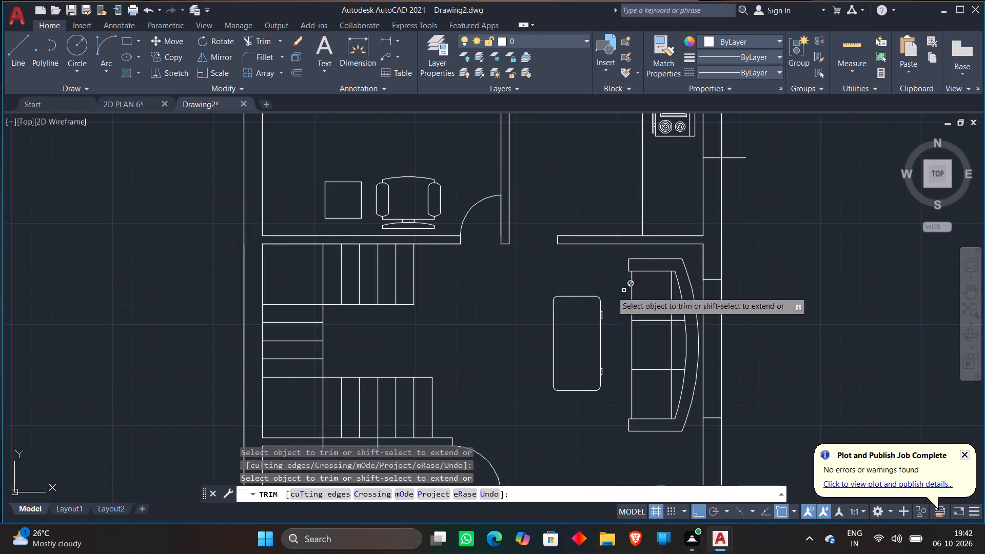
scroll(528, 305, down, 2)
scroll(437, 377, up, 6)
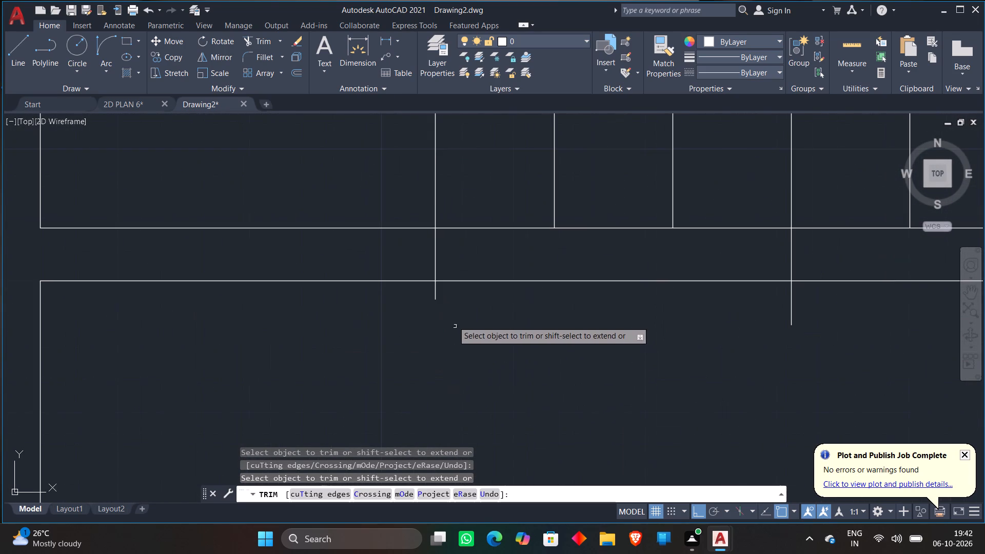
click(416, 291)
click(812, 302)
Trim the overhanging ends of the two opening lines crossing the bedroom's west wall beside the bed.
scroll(666, 328, down, 3)
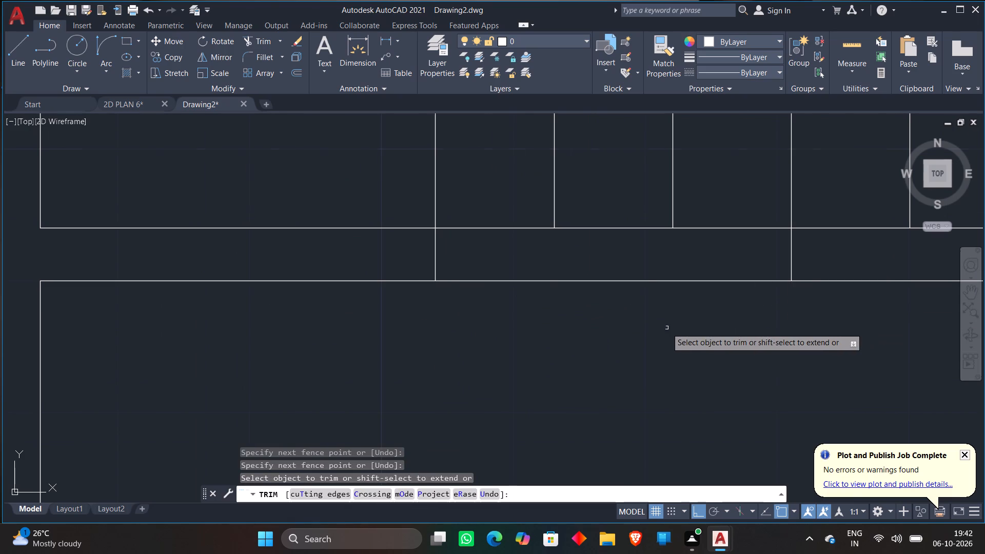
scroll(666, 328, down, 3)
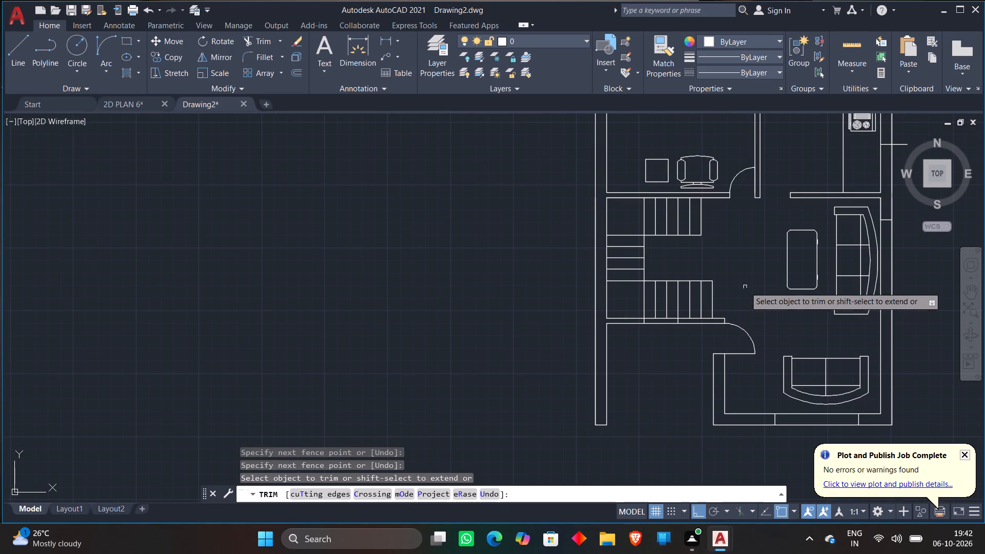
middle_drag(745, 287, 700, 410)
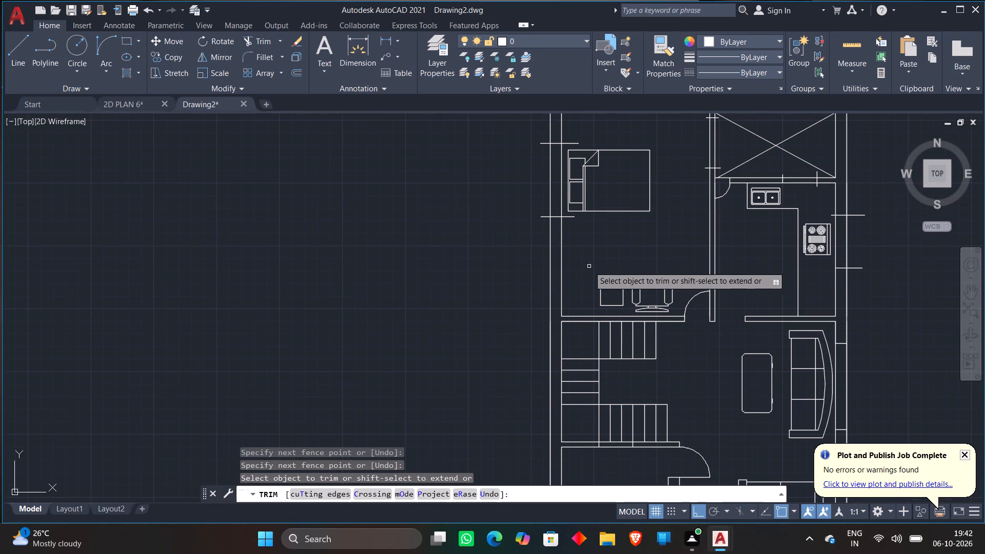
middle_drag(534, 182, 523, 243)
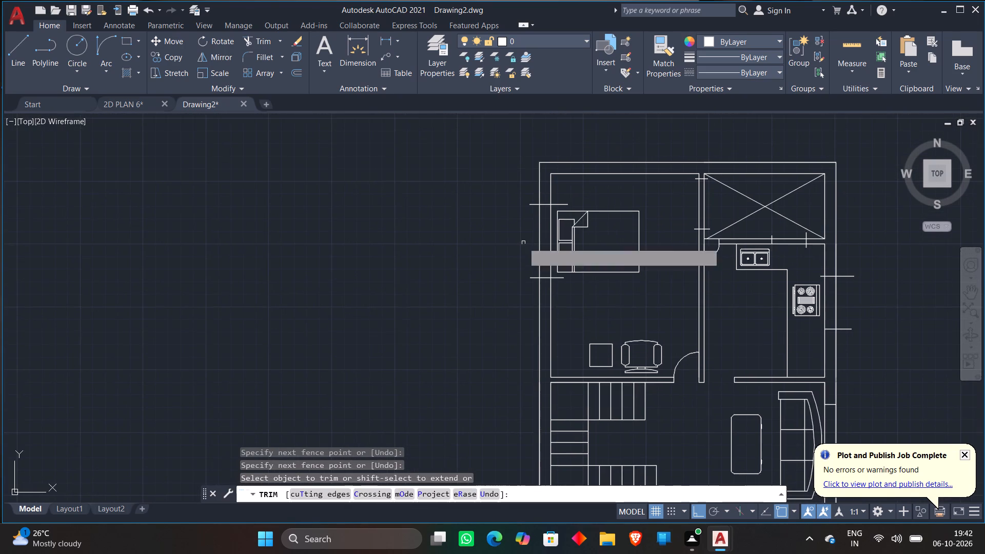
scroll(525, 226, up, 1)
click(538, 191)
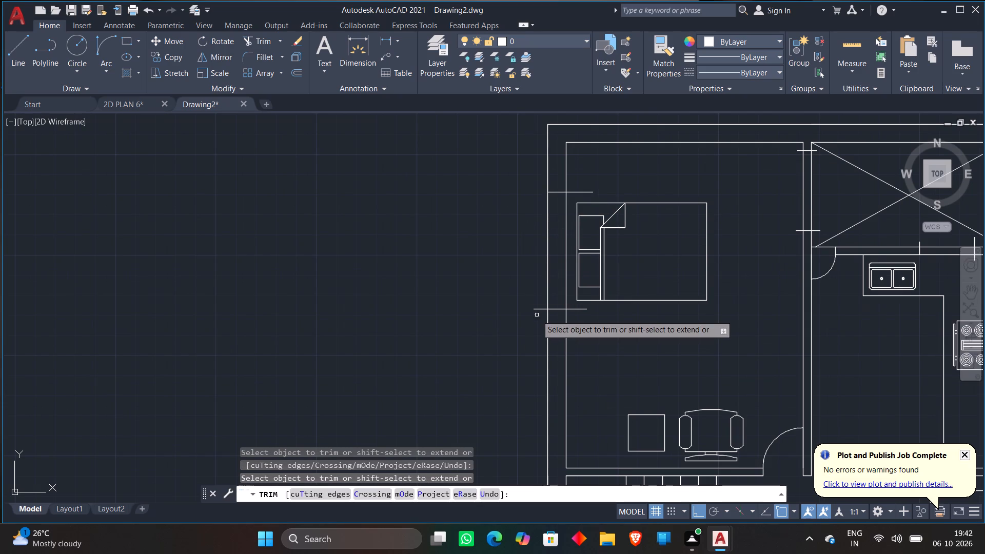
click(540, 307)
click(584, 308)
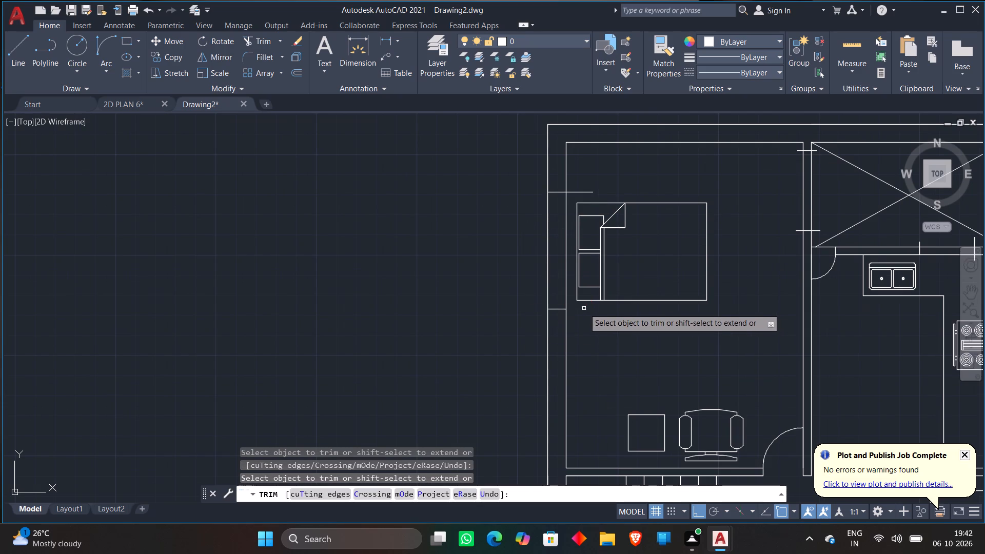
click(587, 193)
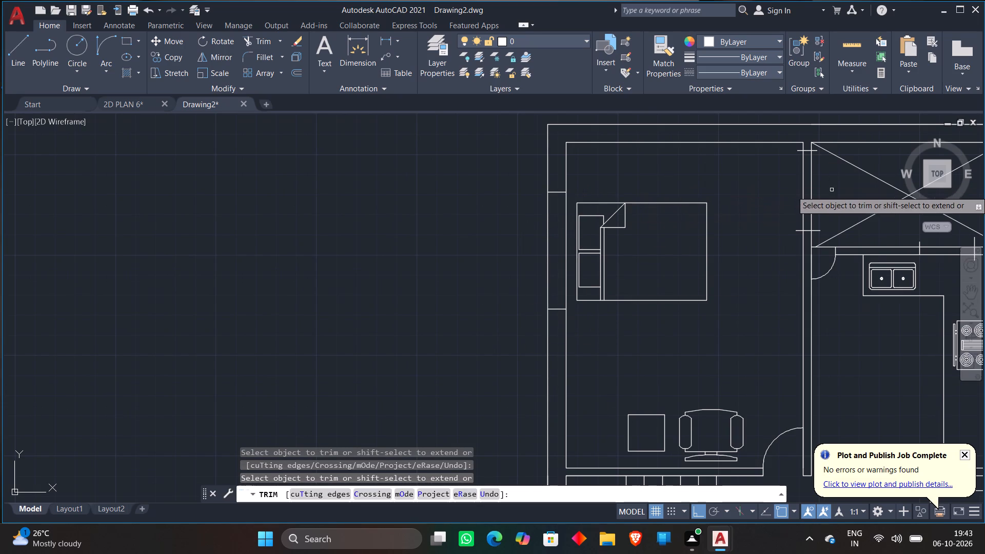
Trim both overhanging ends of the two opening lines crossing the wall between the bedroom and the cross-marked space.
click(815, 230)
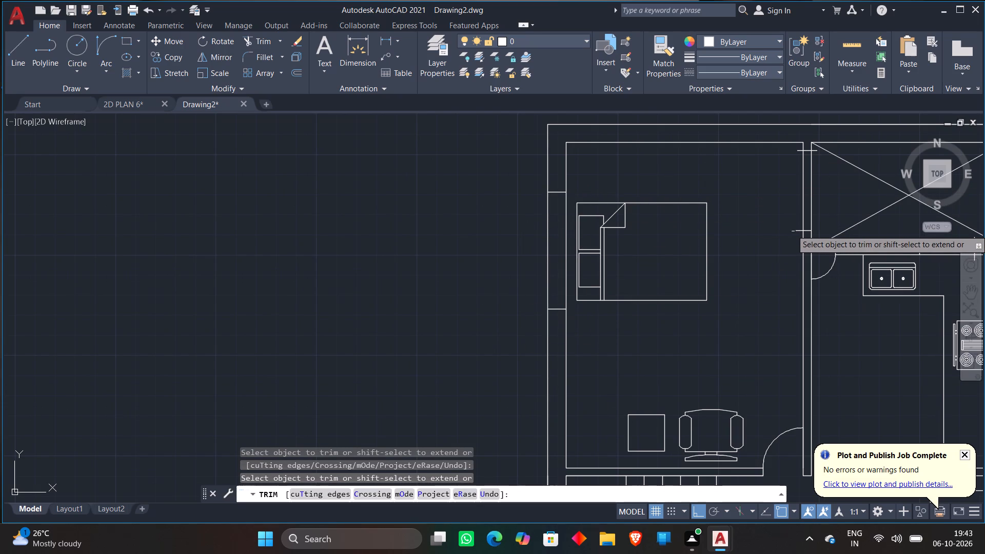
click(795, 230)
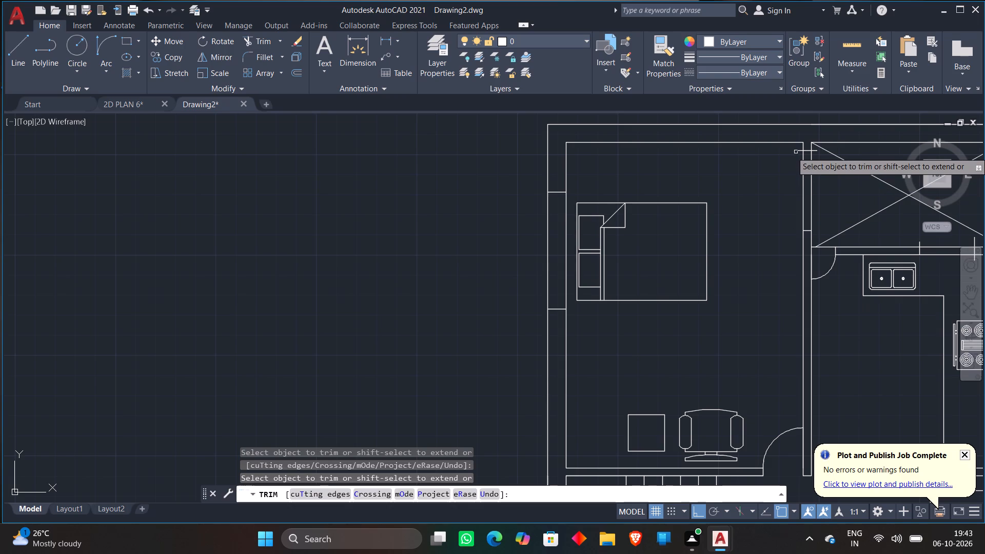
click(796, 152)
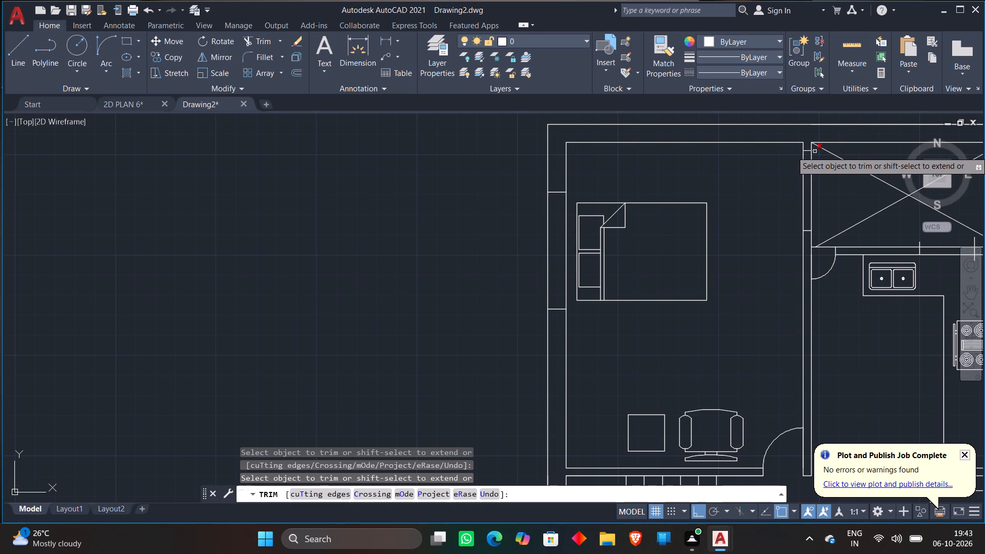
click(815, 151)
Trim the overhanging ends of the two opening lines in the wall between the kitchen and the cross-marked space.
scroll(840, 323, down, 1)
middle_drag(845, 326, 597, 312)
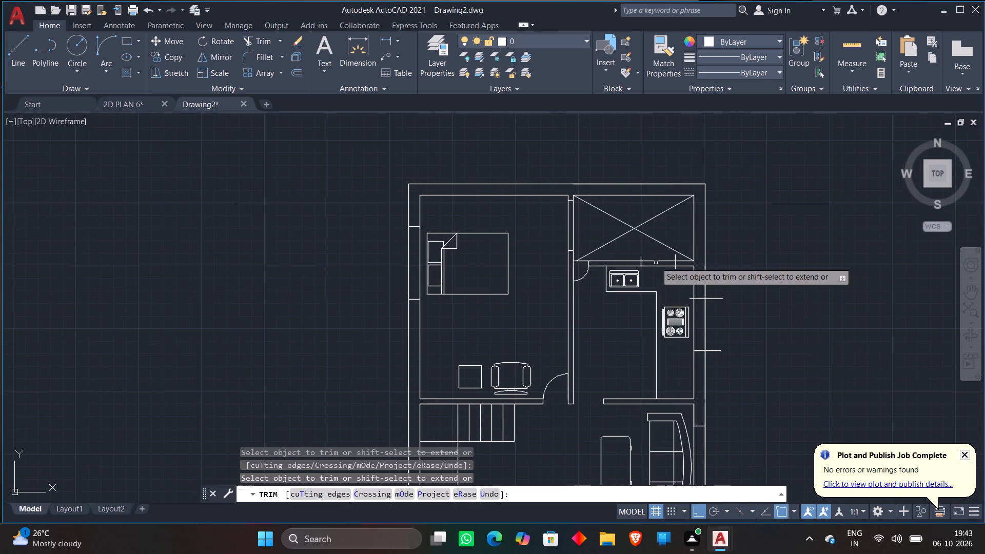
scroll(656, 251, up, 2)
click(618, 271)
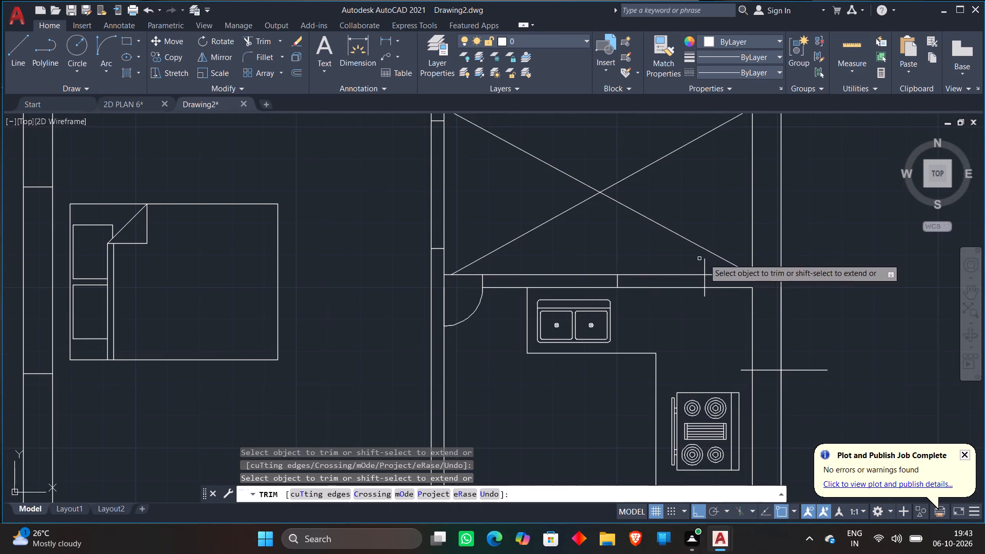
click(704, 266)
scroll(627, 290, up, 2)
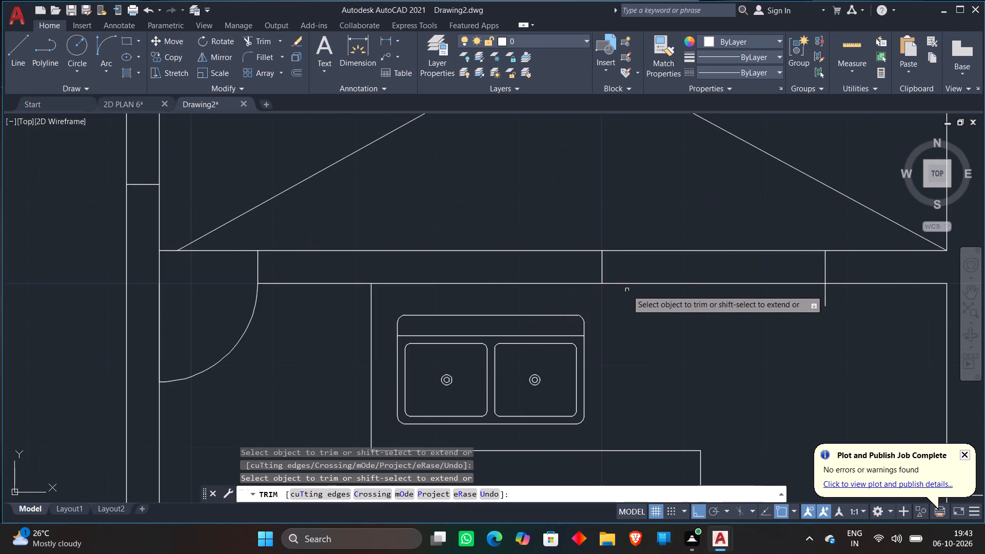
click(822, 301)
click(845, 299)
Trim the overhanging ends of the two opening lines on the kitchen's east wall beside the stove, and finish trimming.
scroll(821, 302, down, 4)
middle_drag(879, 339, 819, 255)
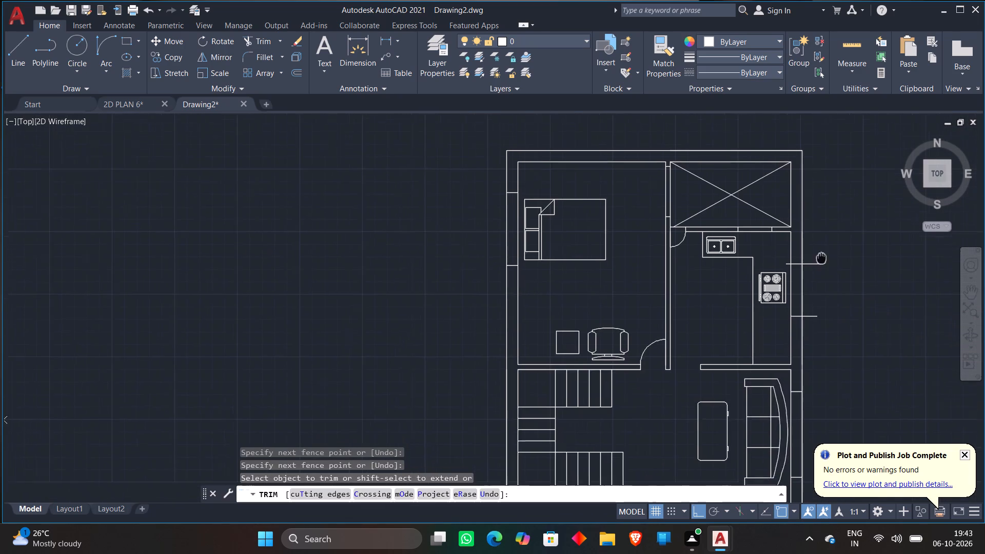
middle_drag(819, 255, 810, 242)
scroll(809, 234, up, 1)
click(770, 220)
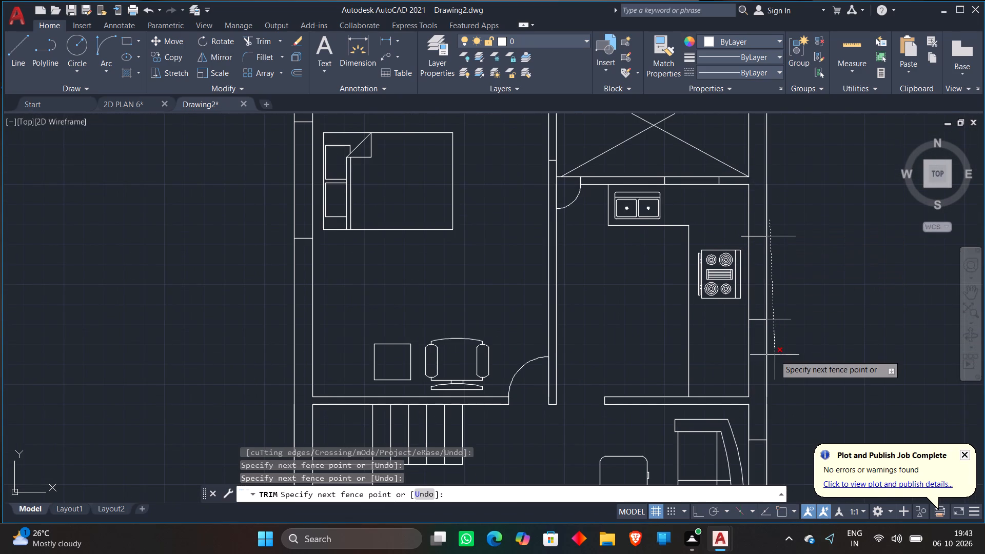
click(777, 350)
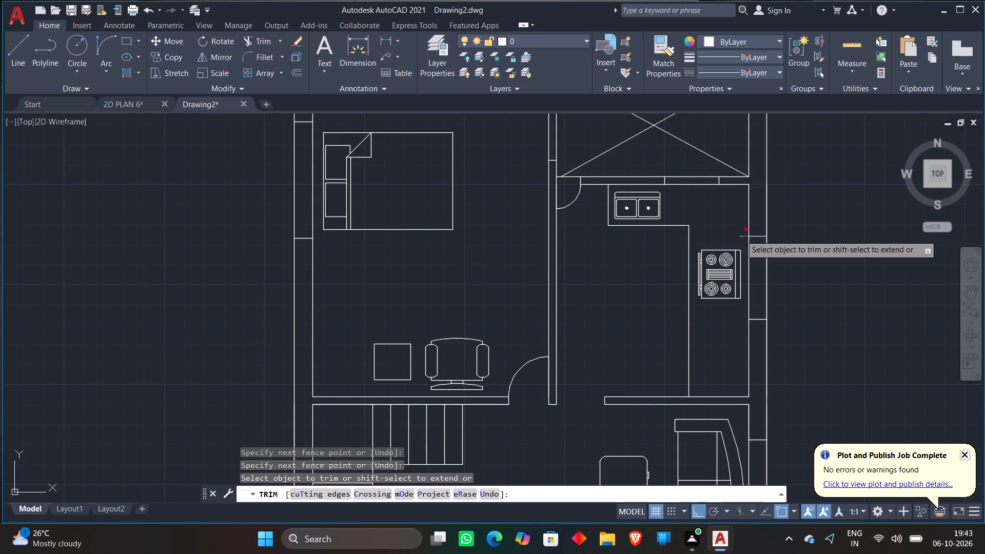
click(741, 235)
scroll(826, 294, down, 2)
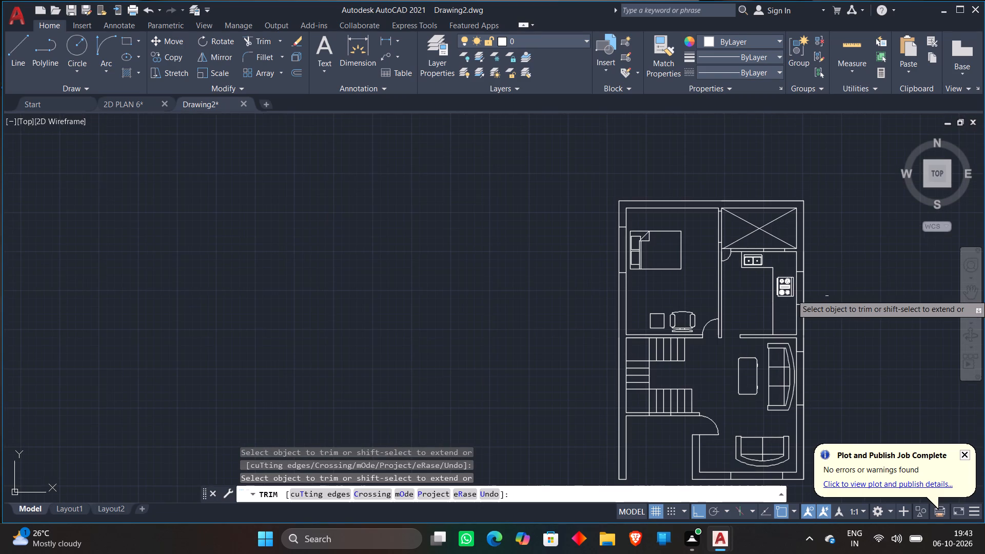
key(Escape)
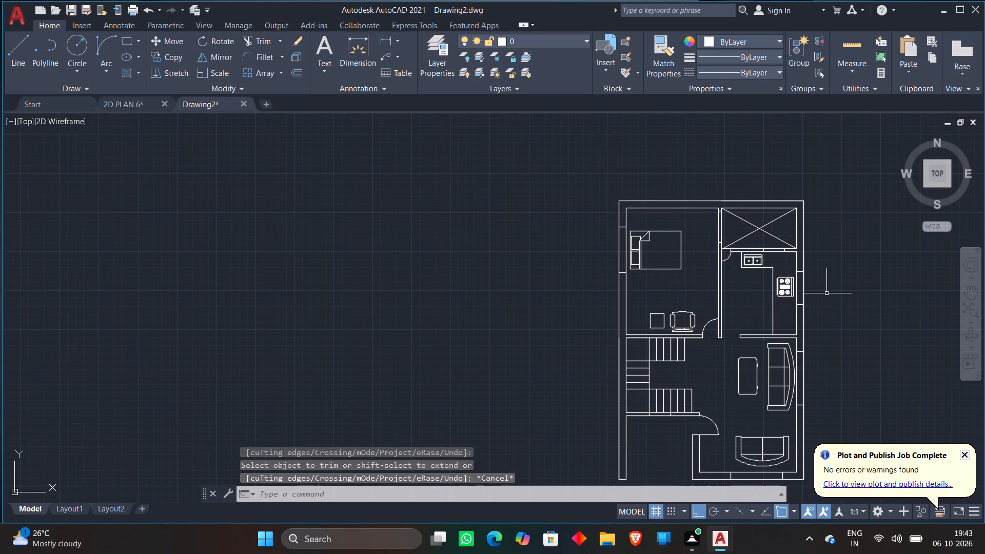
scroll(793, 283, down, 2)
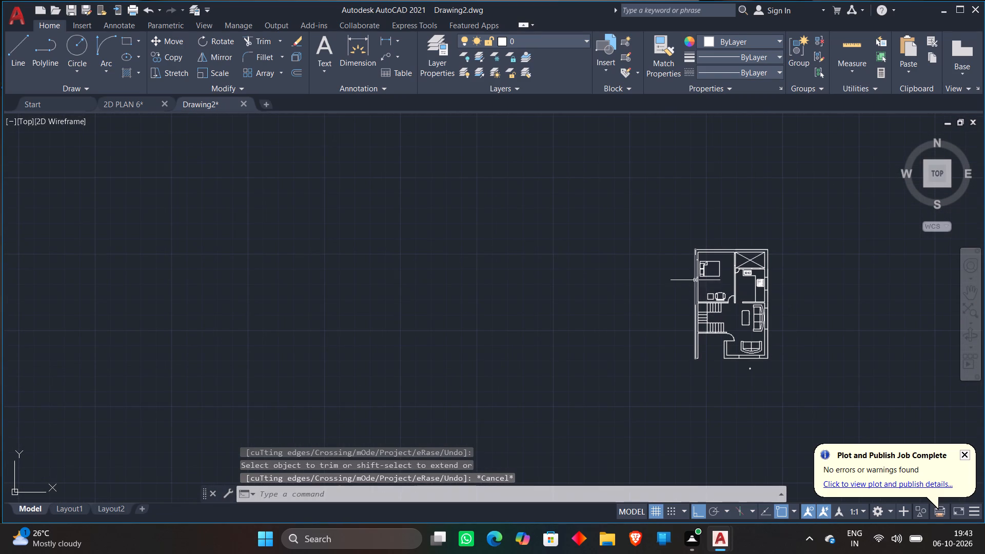
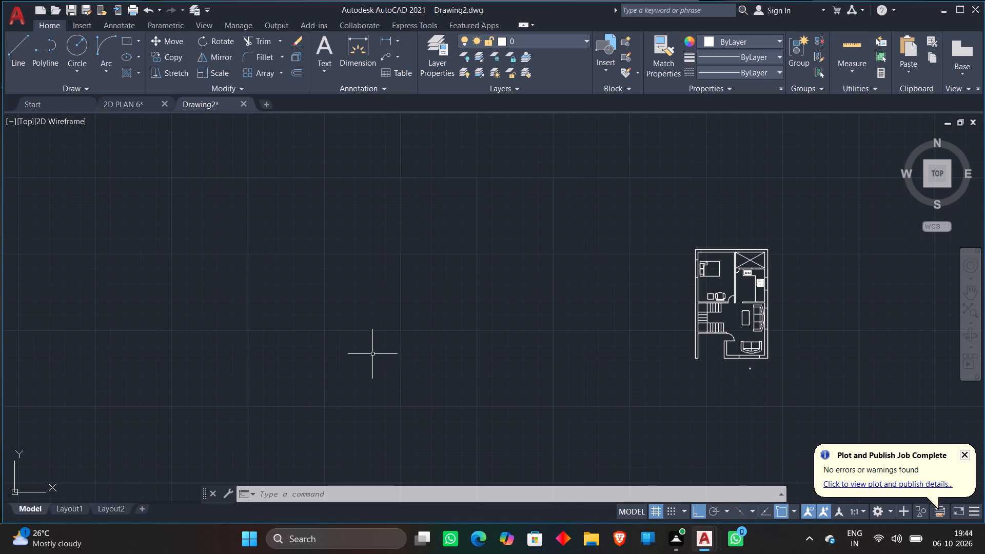
Copy the entire furnished floor plan horizontally to an empty area east of the original, leaving a clear gap.
middle_drag(639, 327, 577, 316)
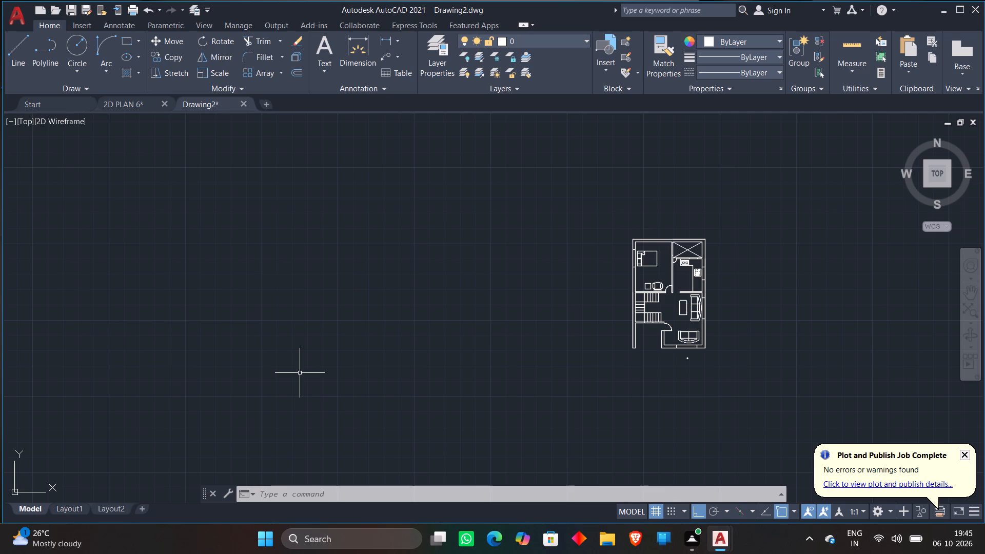
scroll(711, 312, up, 2)
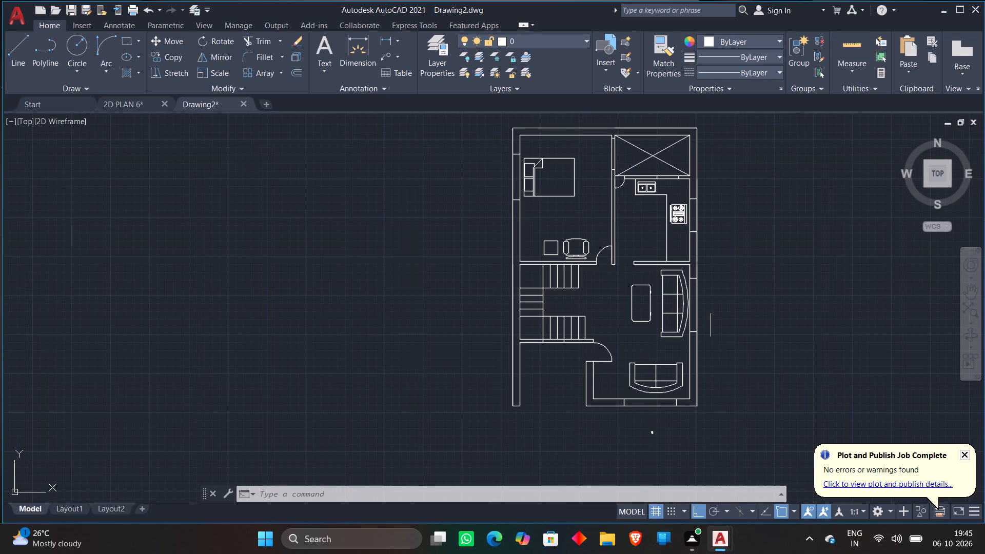
scroll(735, 308, down, 1)
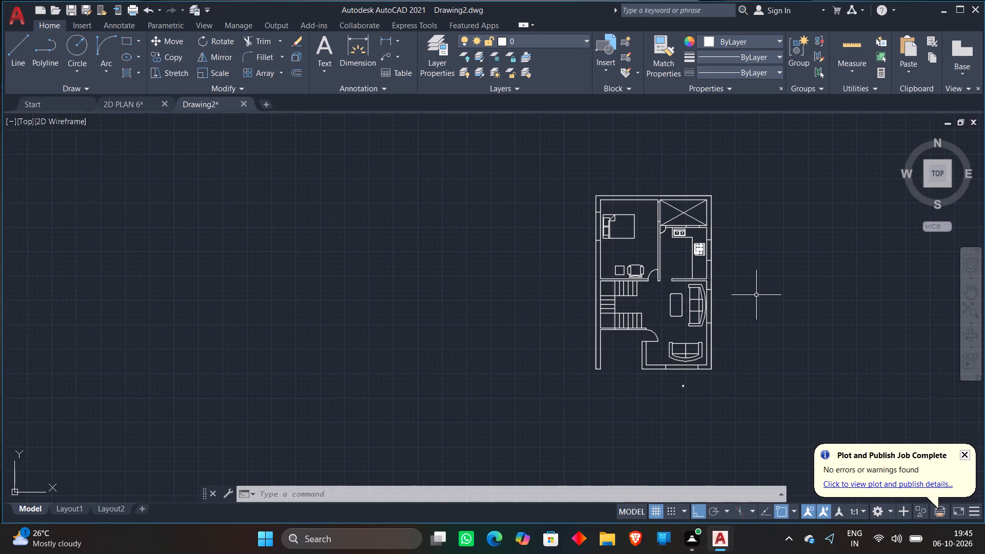
middle_drag(756, 295, 668, 302)
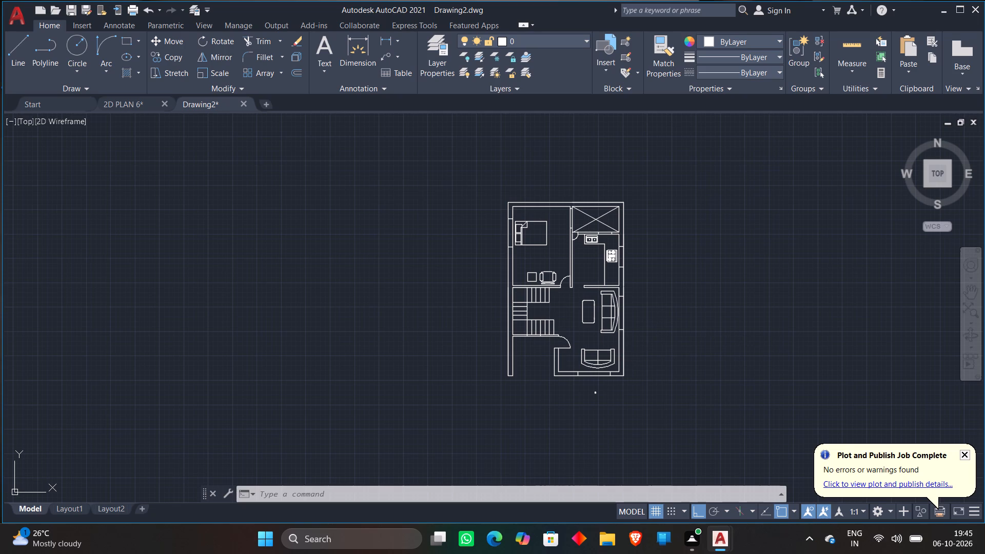
click(488, 190)
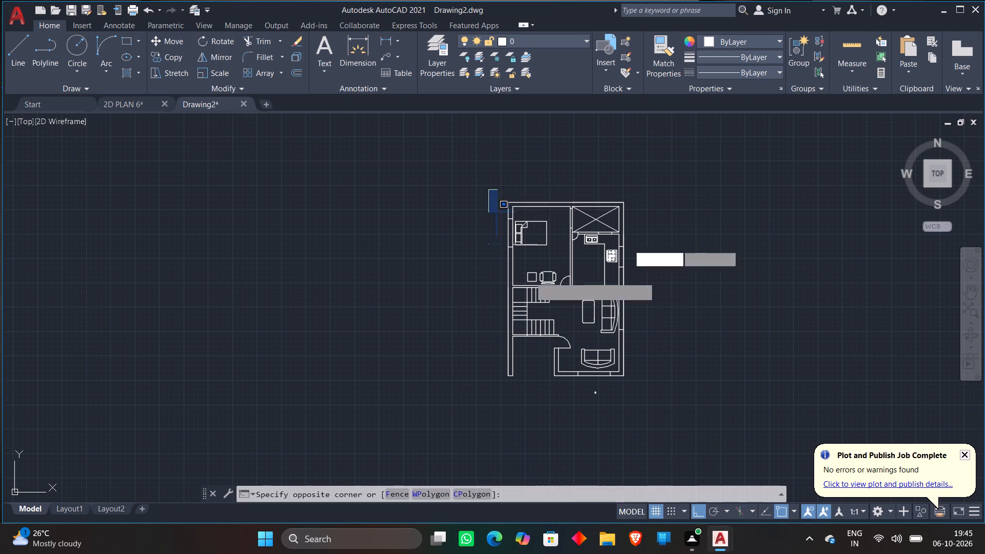
click(643, 381)
right_click(648, 338)
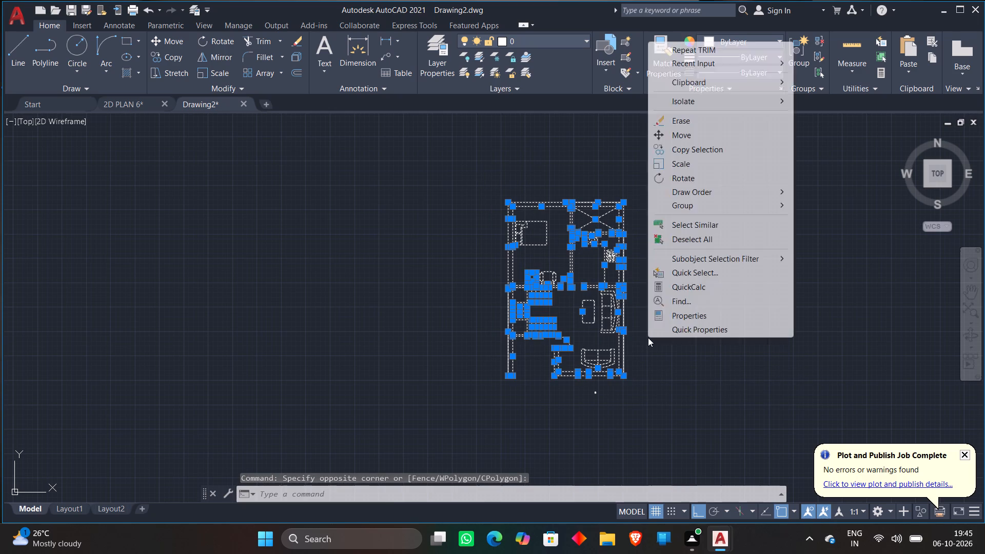
click(706, 152)
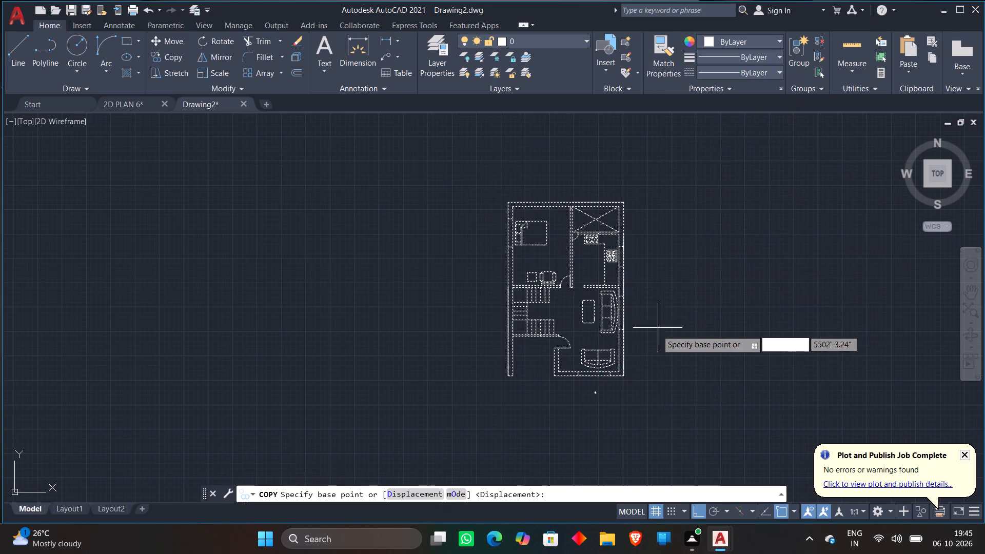
click(626, 370)
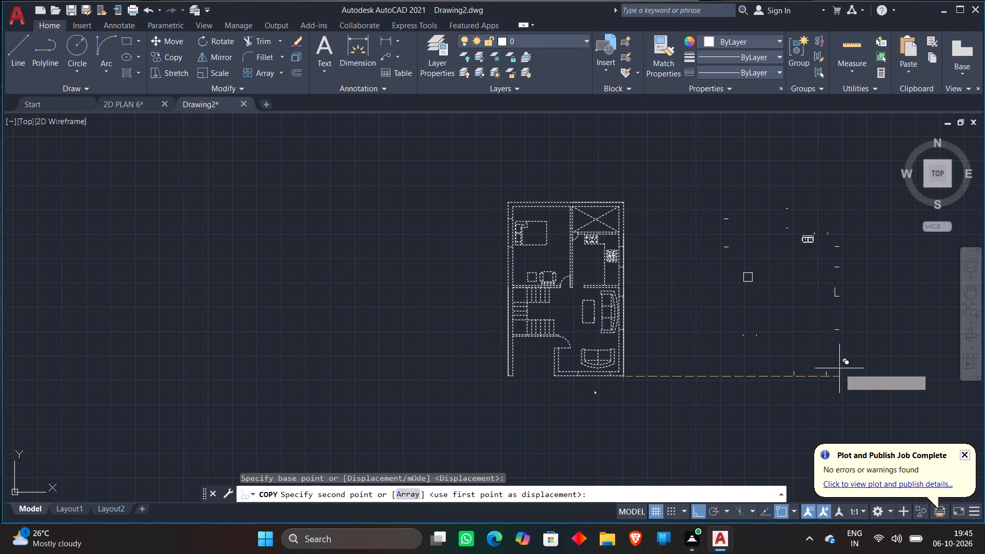
click(839, 368)
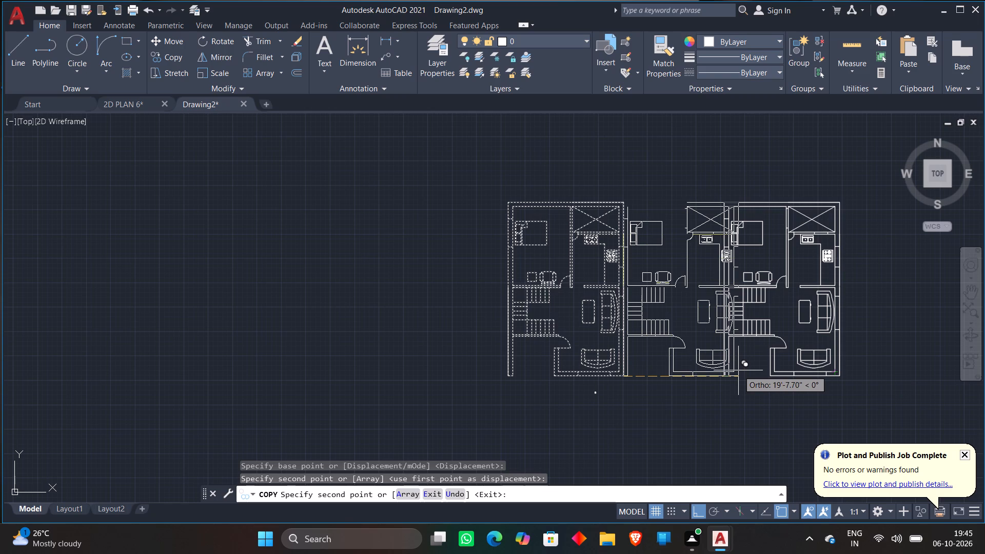
key(Escape)
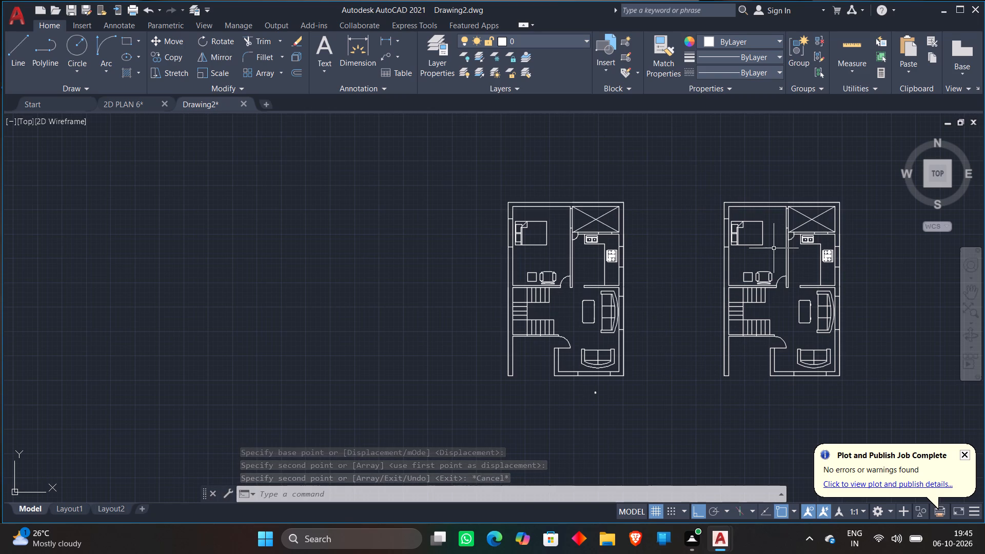
Examine the room layout and furniture of the copied floor plan.
middle_drag(912, 306, 908, 306)
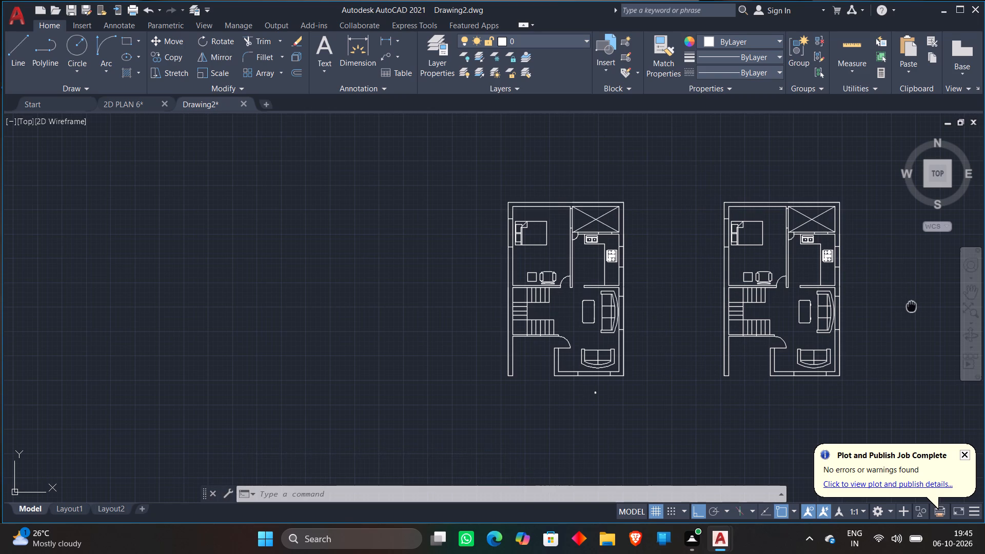
middle_drag(908, 306, 804, 310)
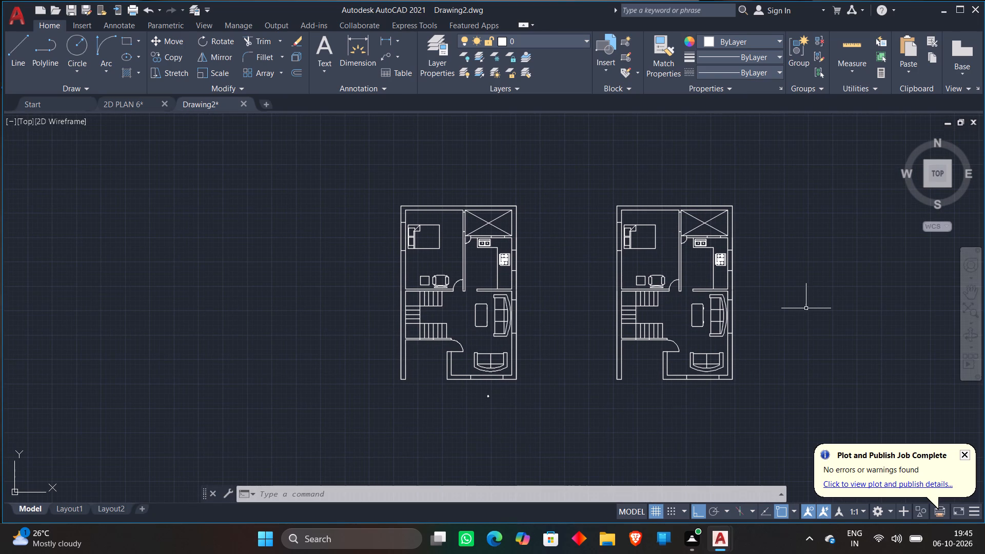
scroll(647, 347, up, 1)
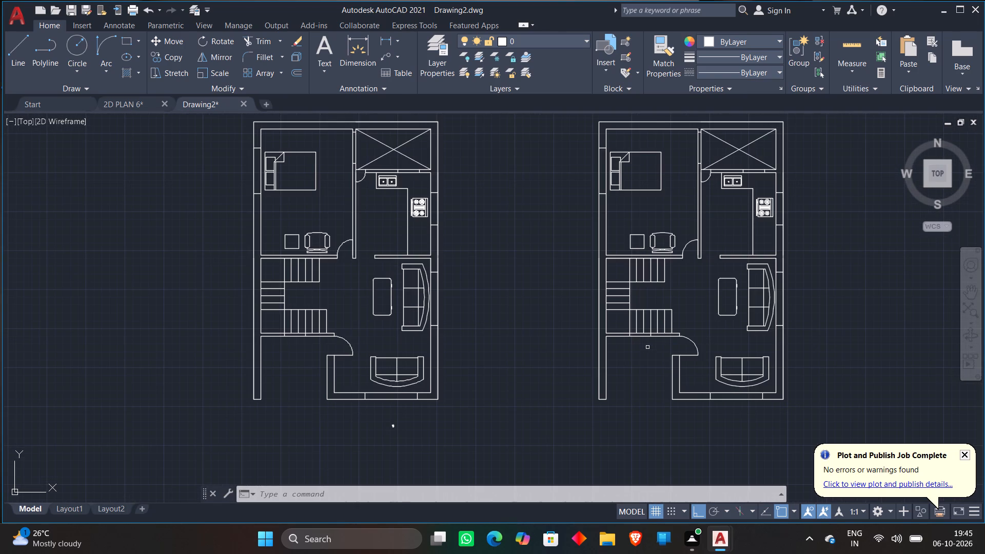
scroll(647, 347, up, 1)
middle_drag(710, 249, 663, 296)
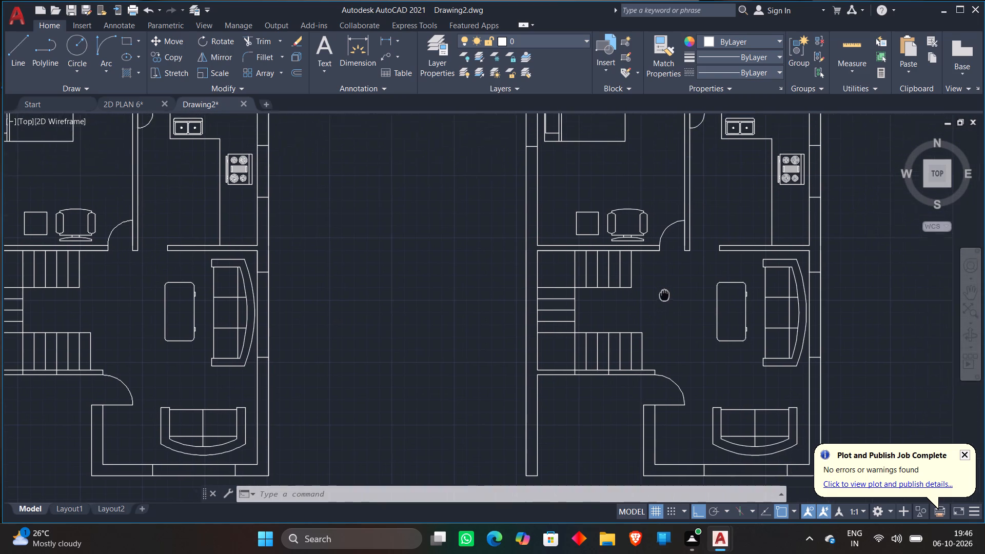
middle_drag(663, 296, 632, 318)
scroll(632, 316, down, 1)
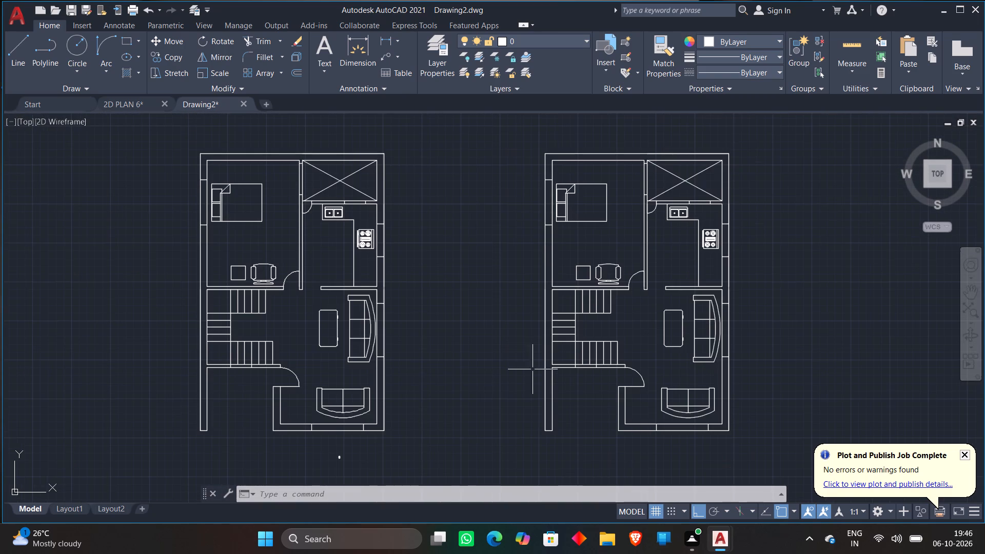
scroll(681, 239, up, 1)
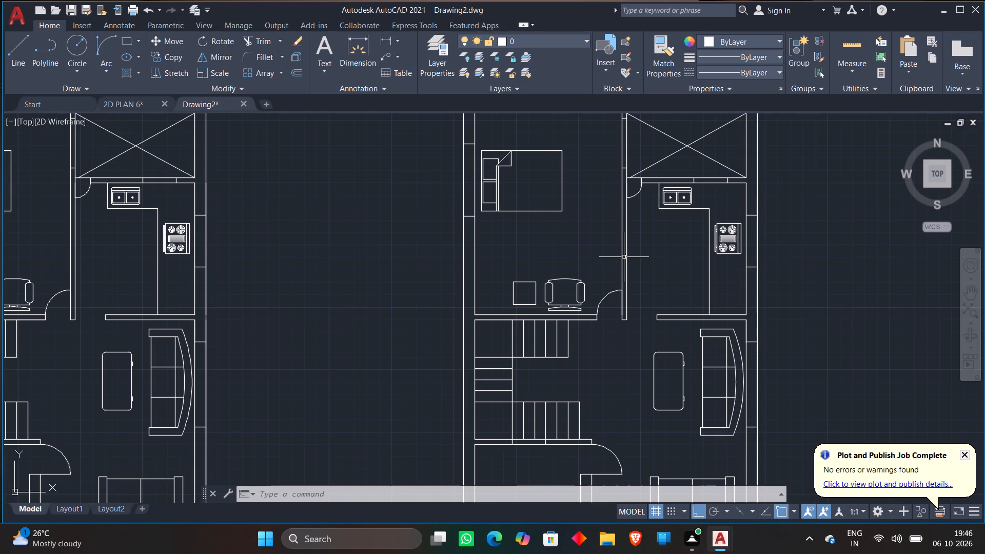
middle_drag(624, 257, 626, 284)
scroll(626, 284, down, 1)
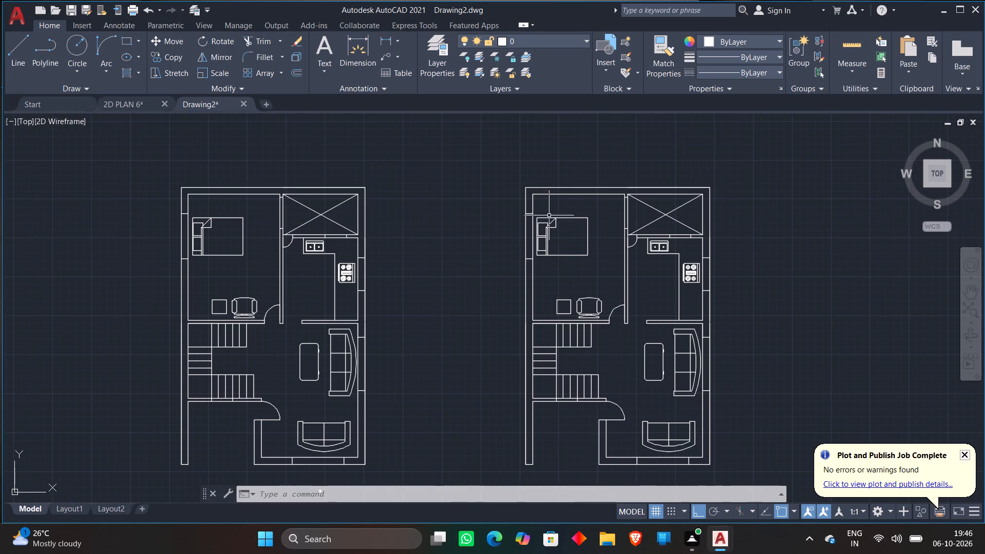
Delete the sink, the stove and the three counter lines from the kitchen of the copied plan.
scroll(581, 295, up, 1)
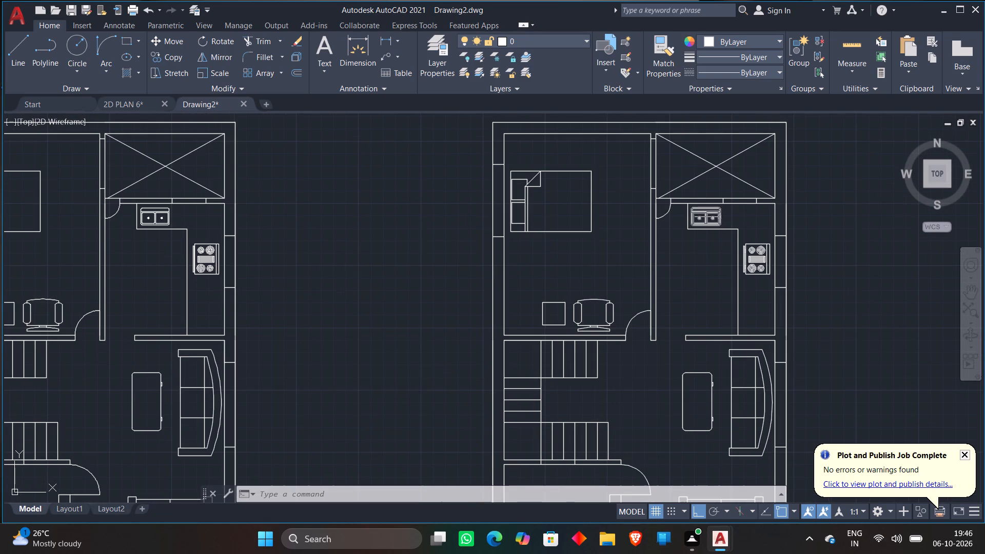
click(713, 224)
click(753, 253)
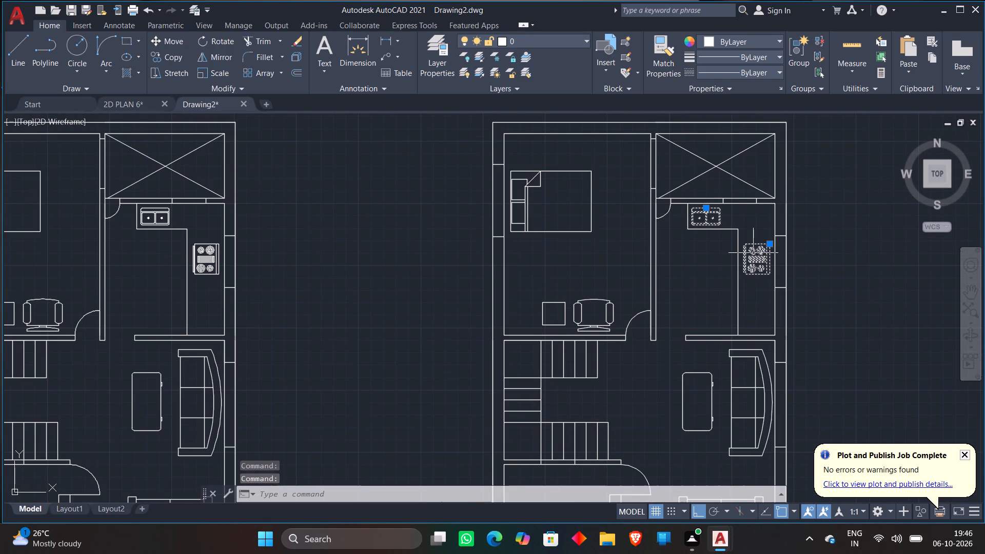
key(Delete)
click(737, 267)
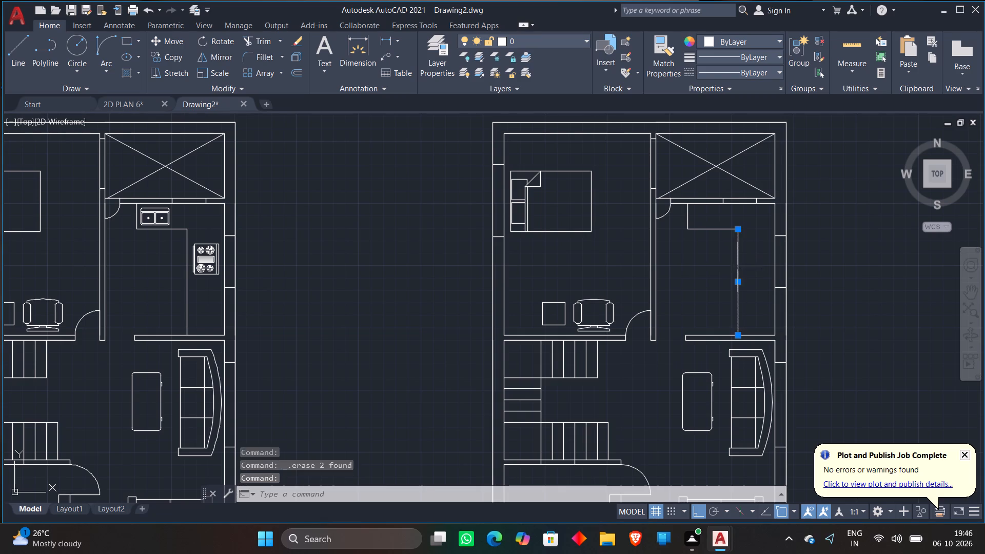
key(Delete)
click(703, 229)
key(Delete)
click(687, 218)
key(Delete)
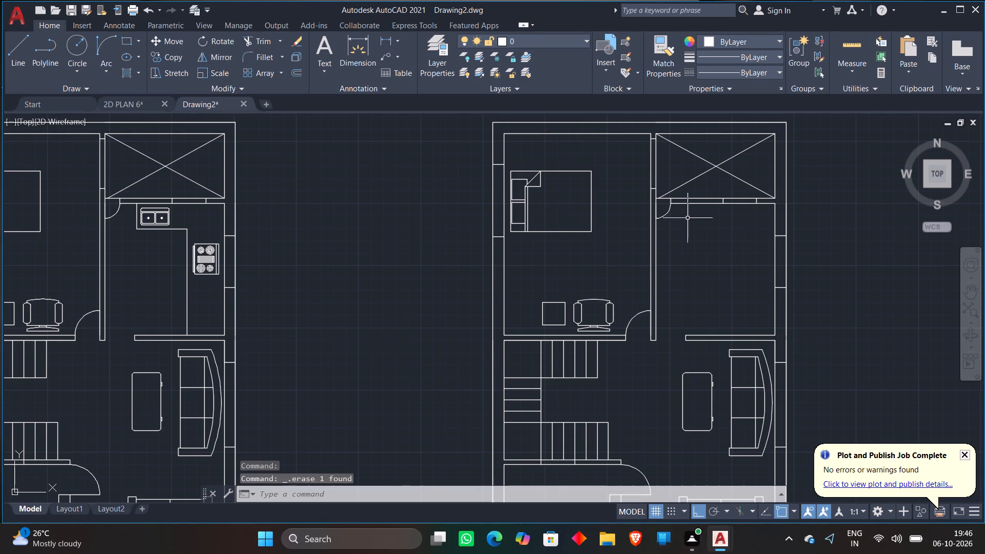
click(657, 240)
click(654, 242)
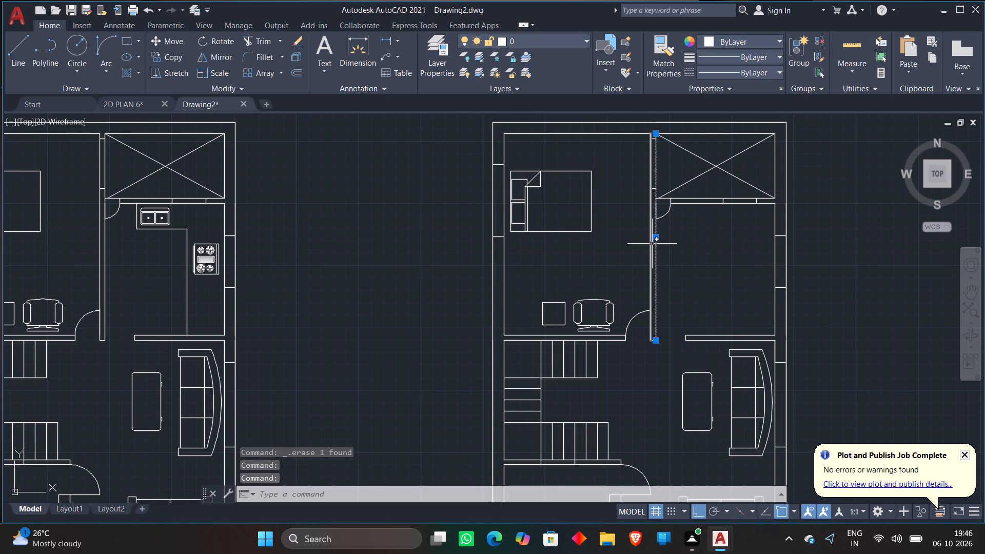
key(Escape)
Trim away the wall between bedroom and kitchen in the copied plan, including the kitchen door arc and leftover wall stub.
text(TR)
key(space)
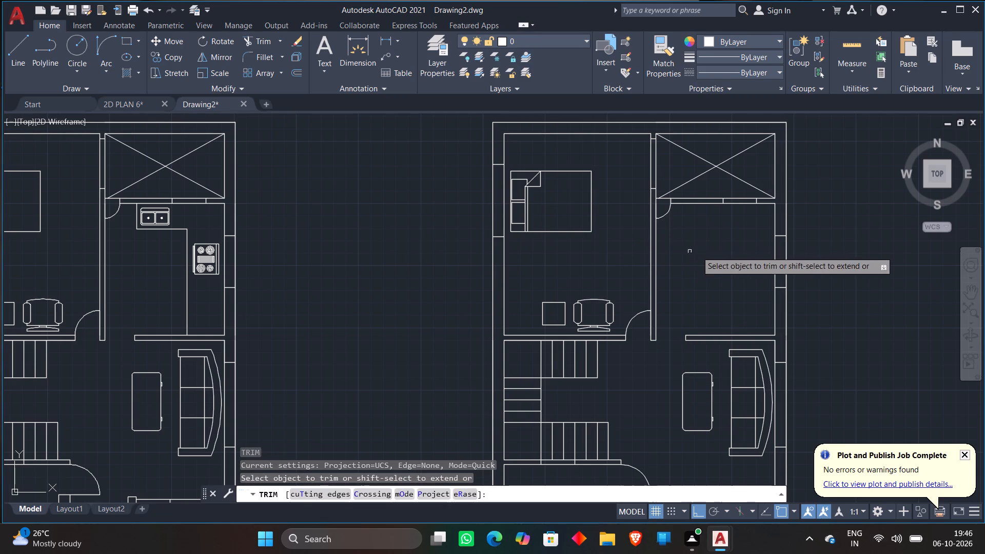
click(707, 251)
click(640, 253)
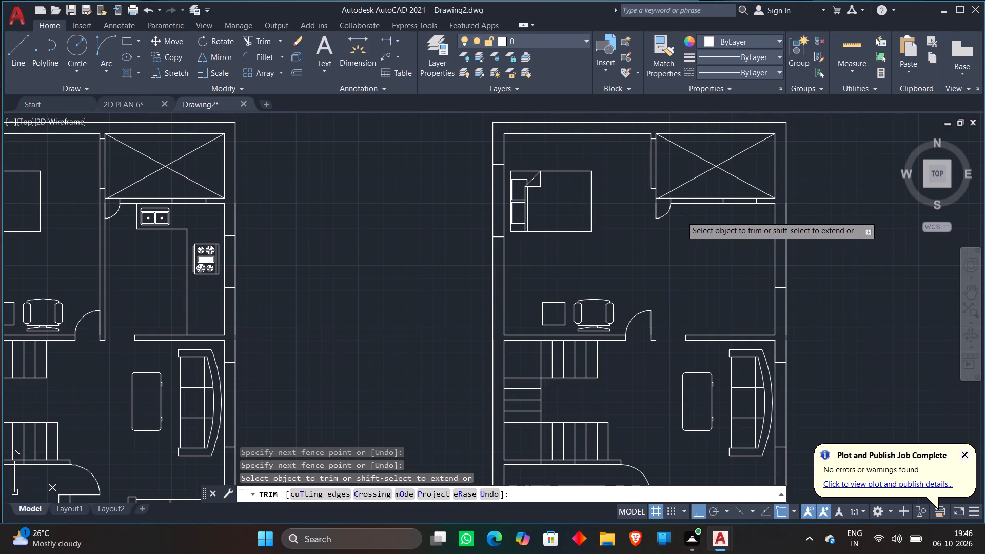
click(668, 211)
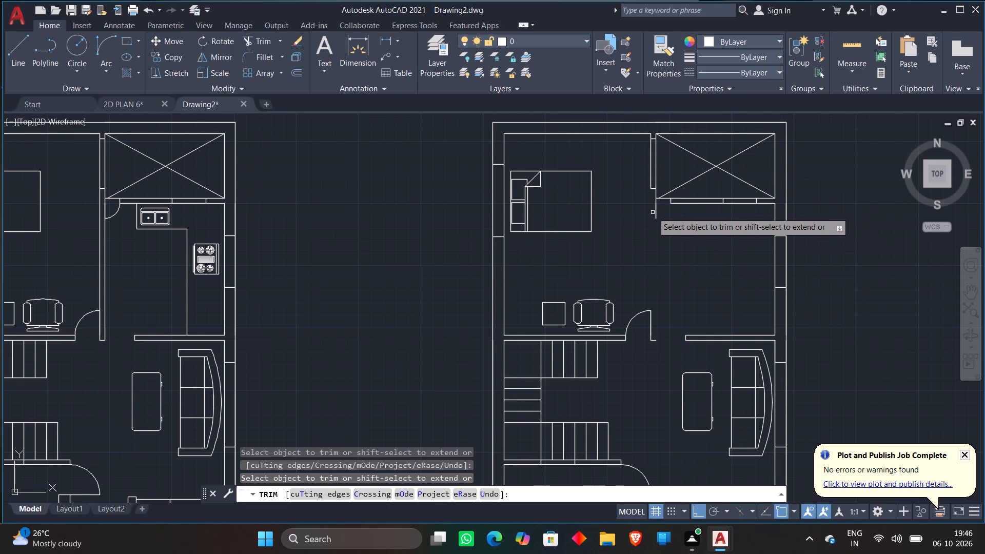
click(653, 212)
click(660, 212)
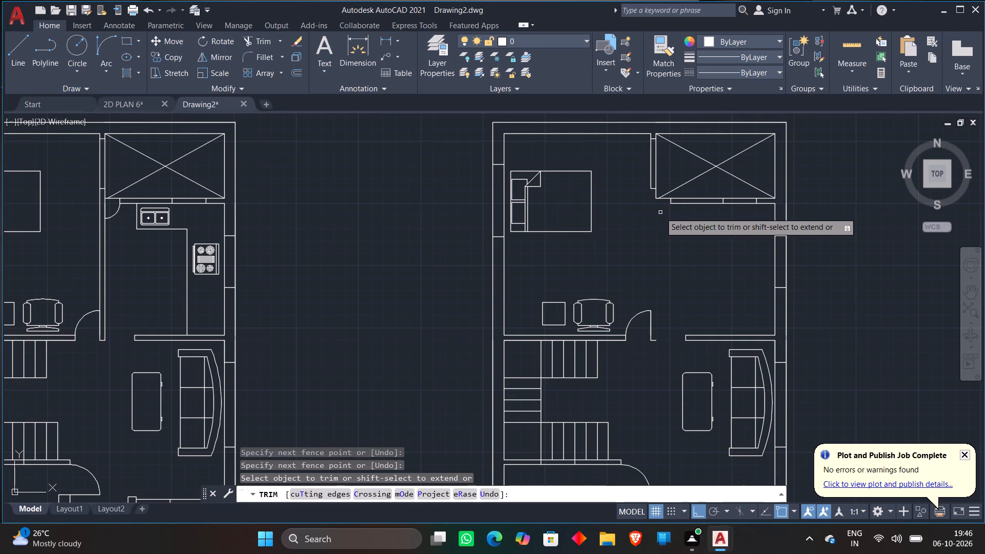
key(Escape)
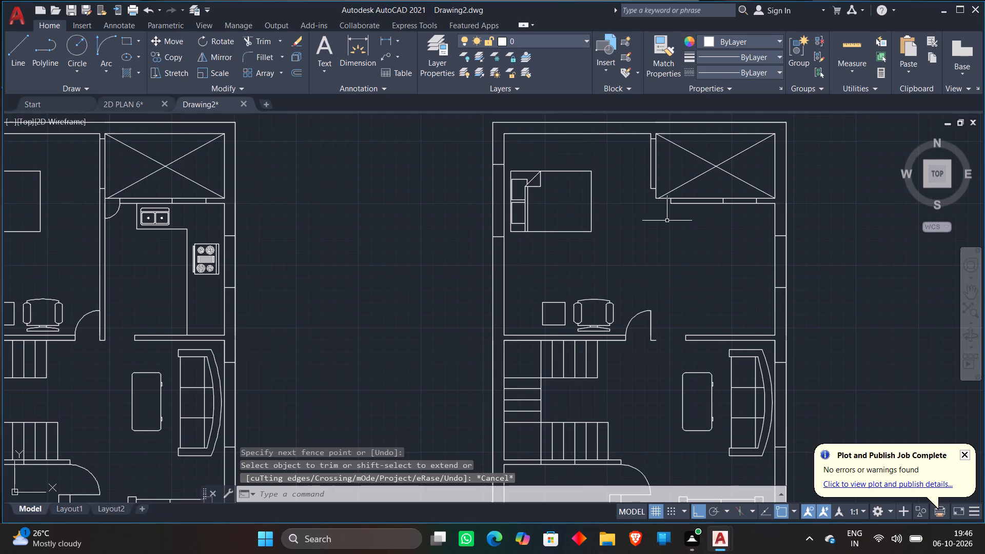
Draw a vertical line continuing the bedroom-side wall face from the lower opening line down past the cross-marked space's southwest corner.
scroll(667, 220, up, 3)
key(l)
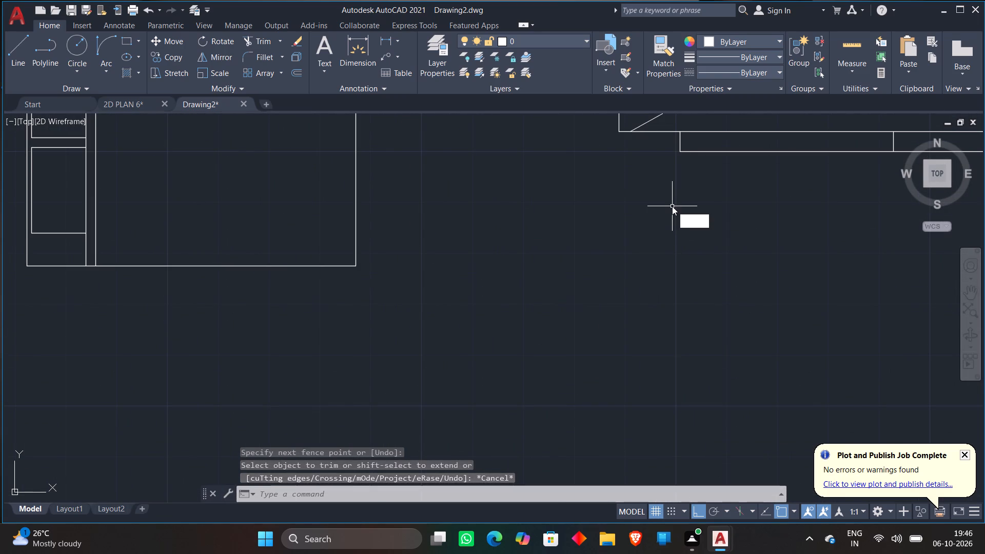
key(Return)
scroll(672, 199, down, 1)
middle_drag(639, 203, 623, 305)
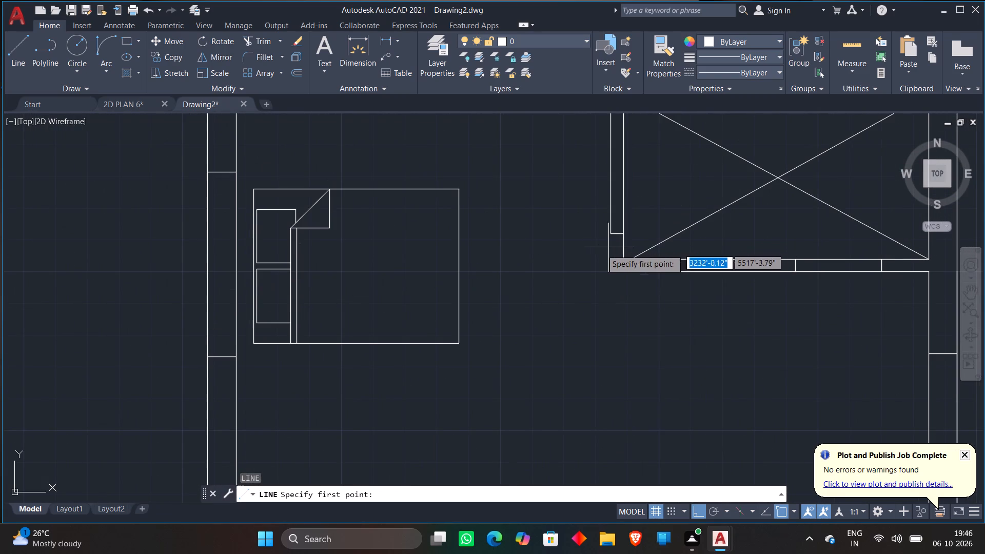
scroll(593, 259, down, 1)
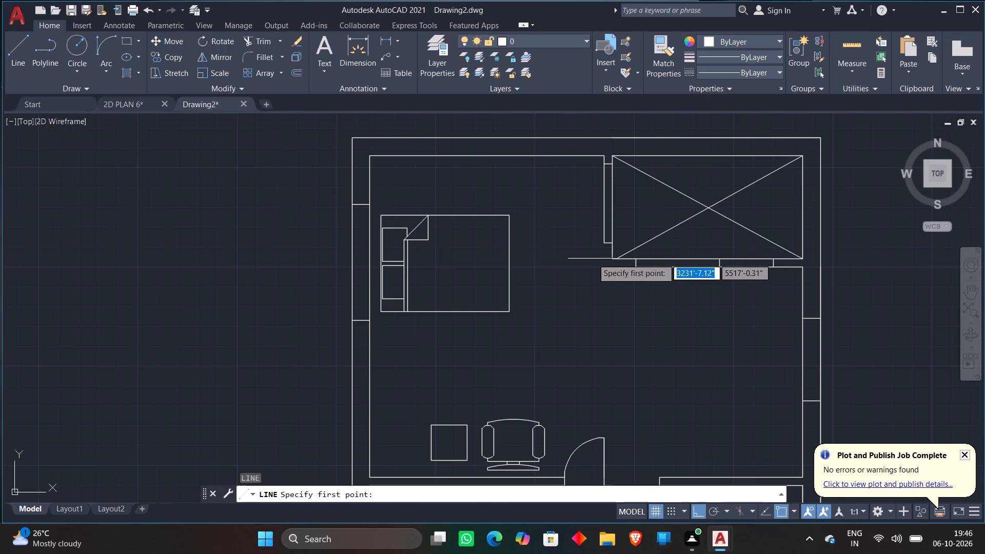
scroll(594, 257, up, 2)
click(623, 222)
click(604, 313)
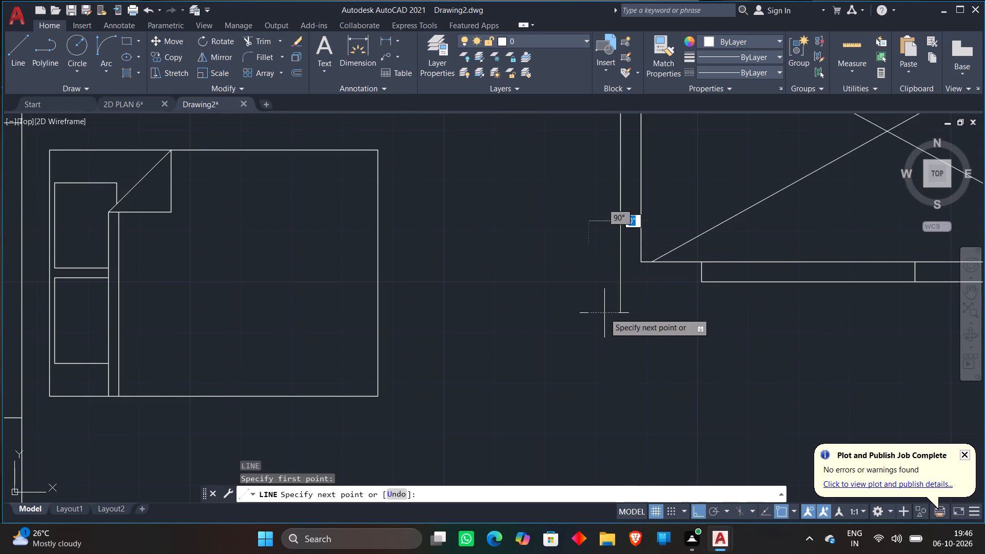
key(Escape)
Extend the lower face line of the cross-marked space's south wall west to the new vertical line.
text(EX)
key(space)
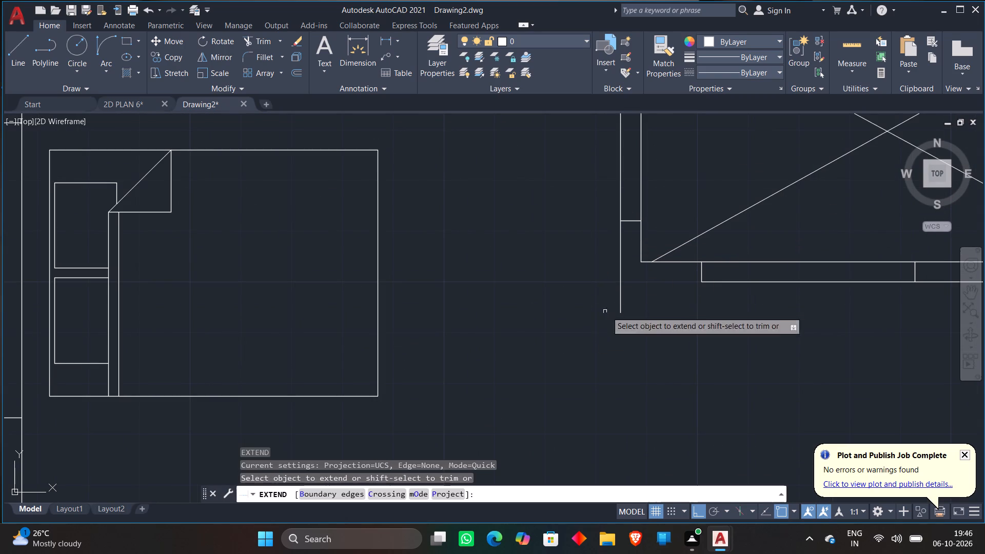
click(708, 284)
key(Escape)
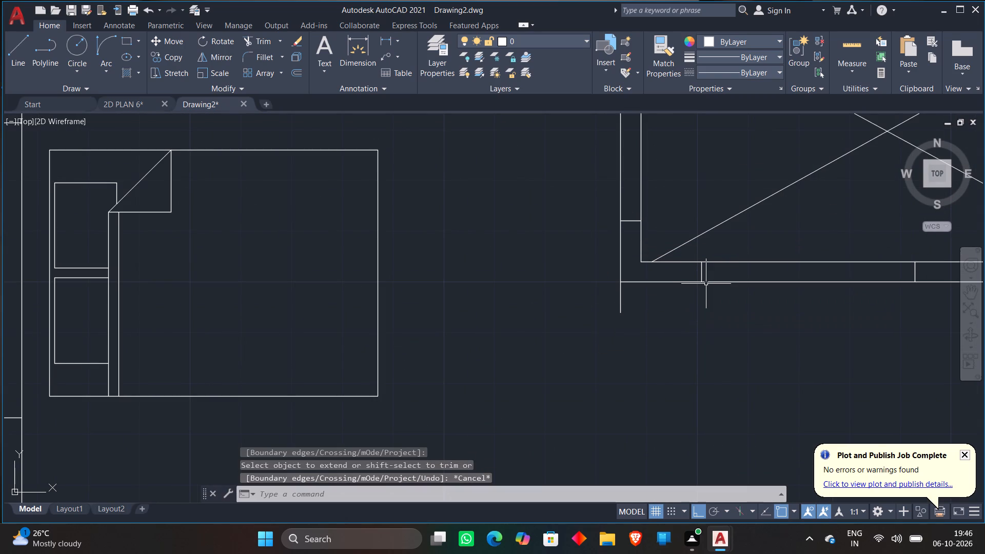
Trim the vertical line's overhang below the cross-marked space's southwest corner and the lower opening line across its west wall.
text(TR)
key(space)
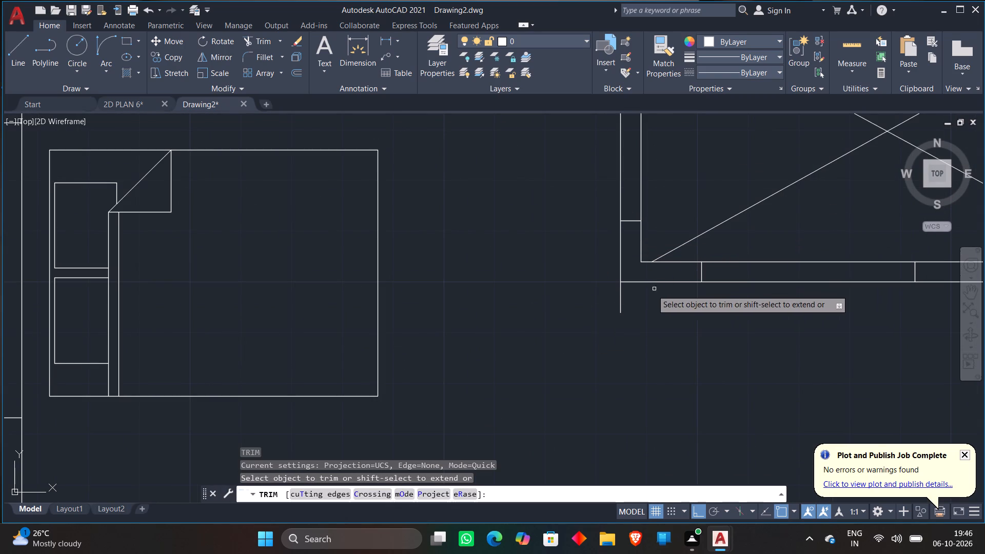
click(639, 295)
click(617, 294)
click(633, 222)
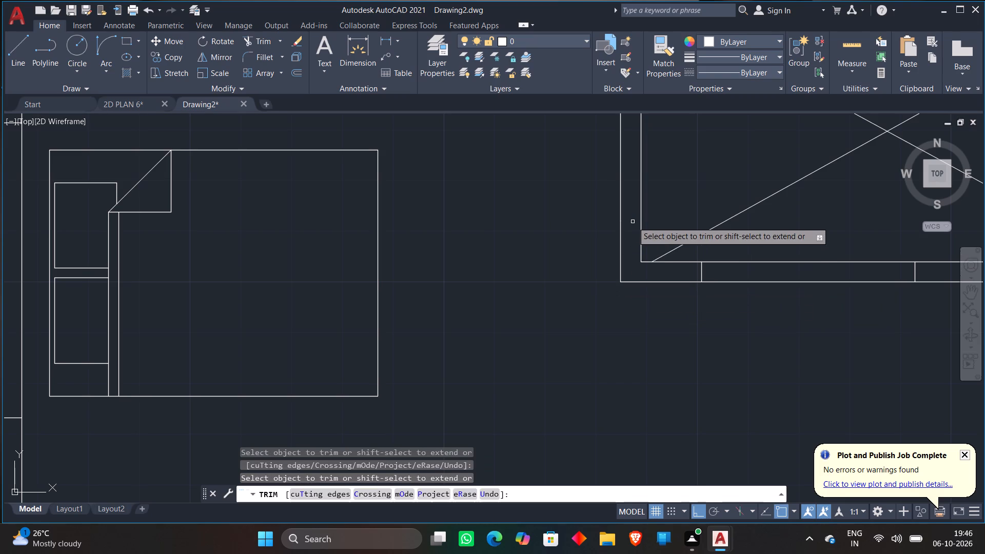
Draw a short vertical line from the cross-marked space's inner southwest corner down past the lower face of its south wall.
key(Escape)
key(l)
key(Return)
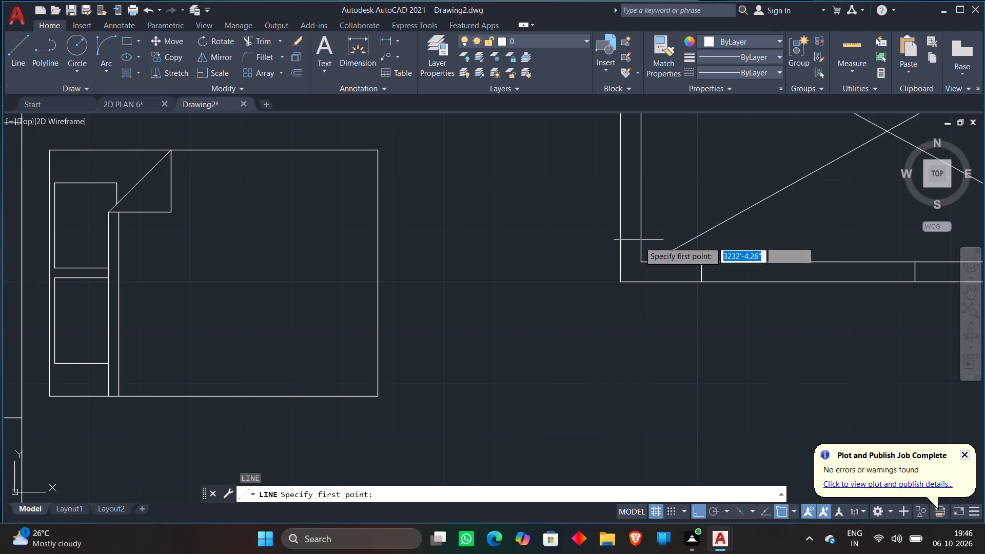
click(642, 260)
click(641, 308)
key(Escape)
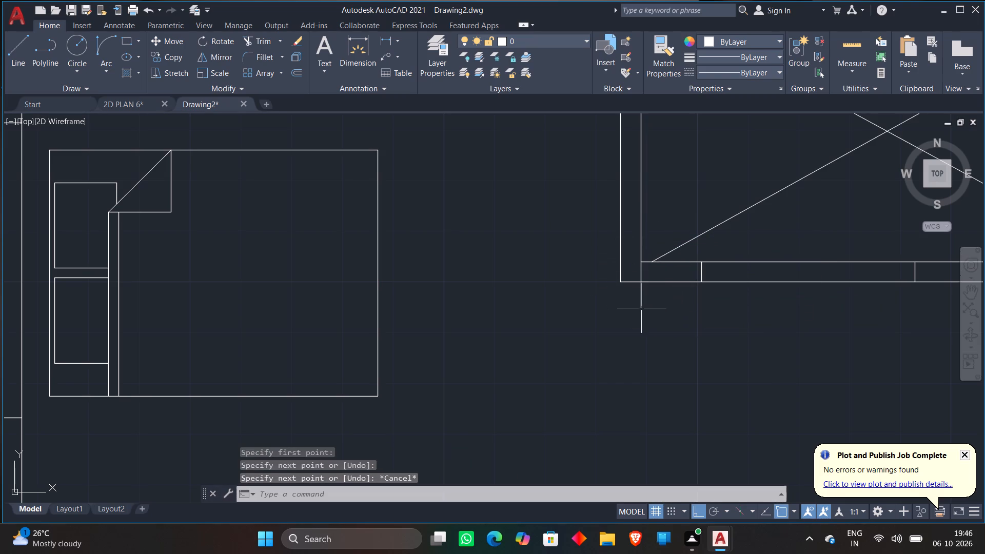
Trim the short line's overhang below the cross-marked space's south wall and remove the westernmost leftover door jamb line in that wall.
text(TR)
key(space)
click(660, 303)
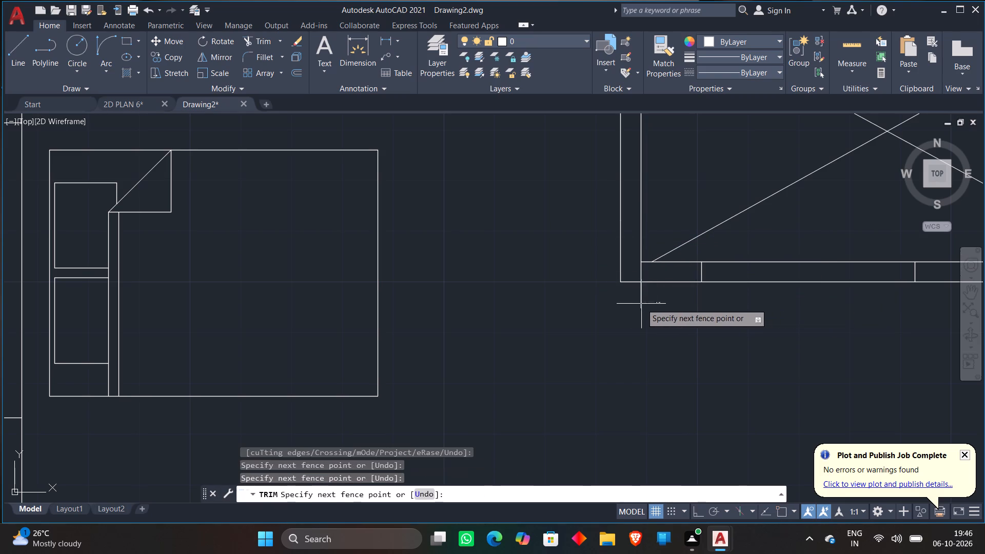
click(637, 304)
click(703, 270)
scroll(653, 288, down, 2)
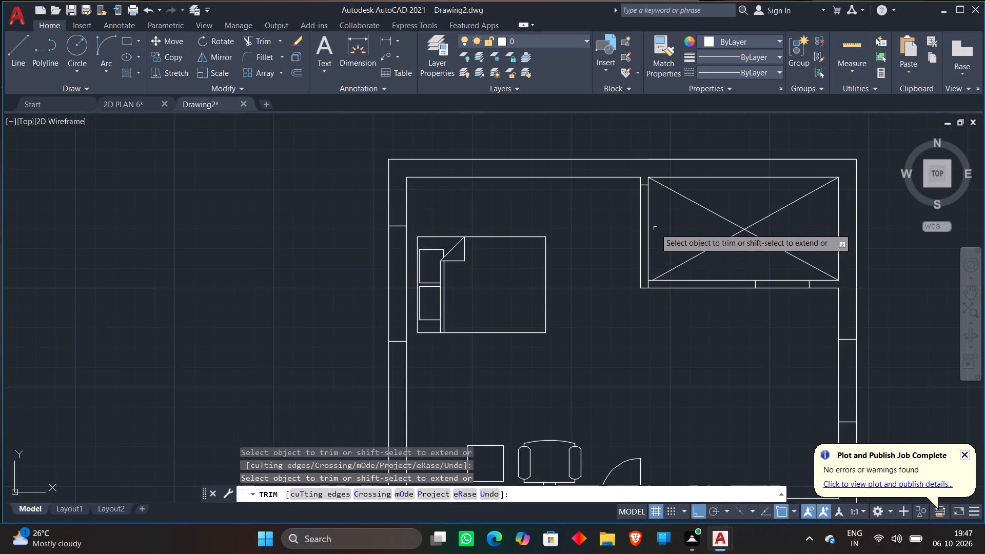
key(Escape)
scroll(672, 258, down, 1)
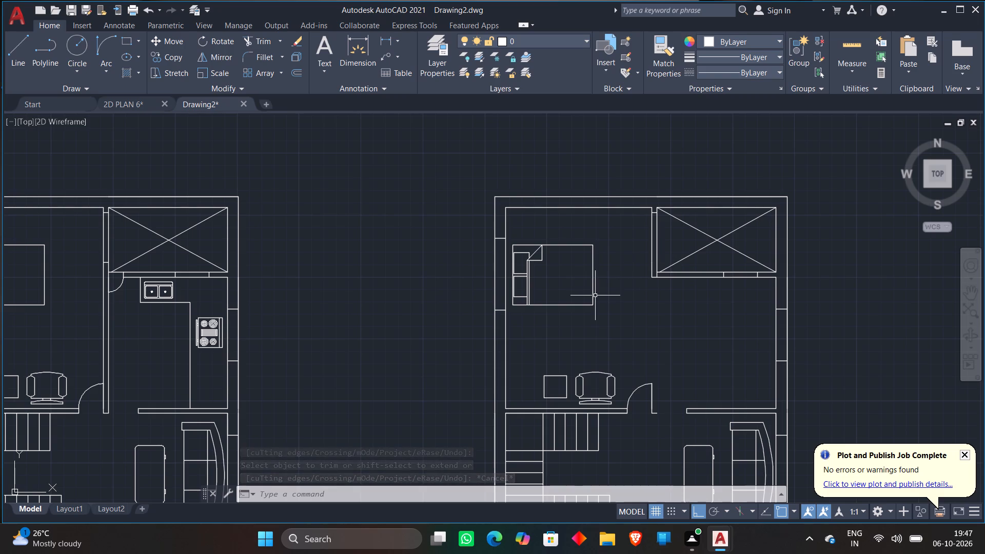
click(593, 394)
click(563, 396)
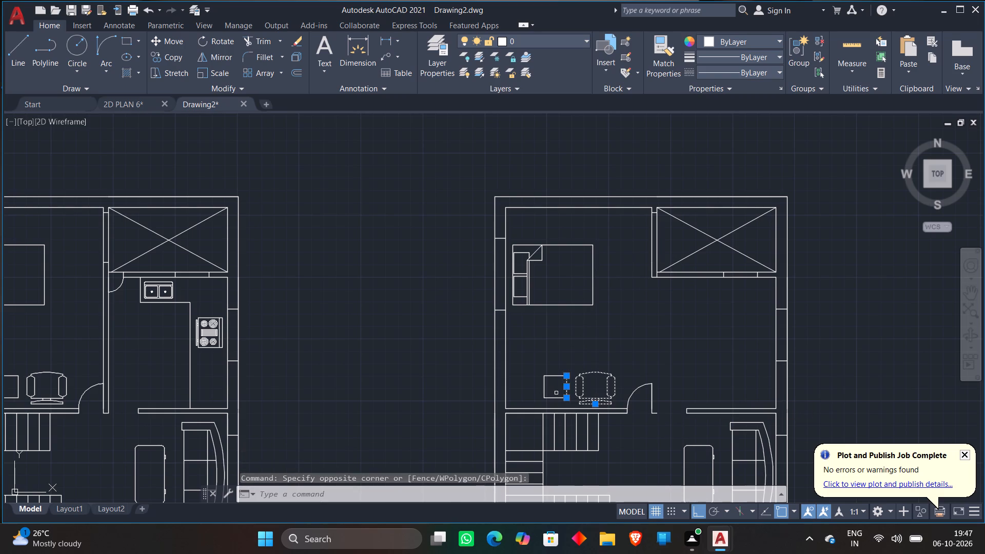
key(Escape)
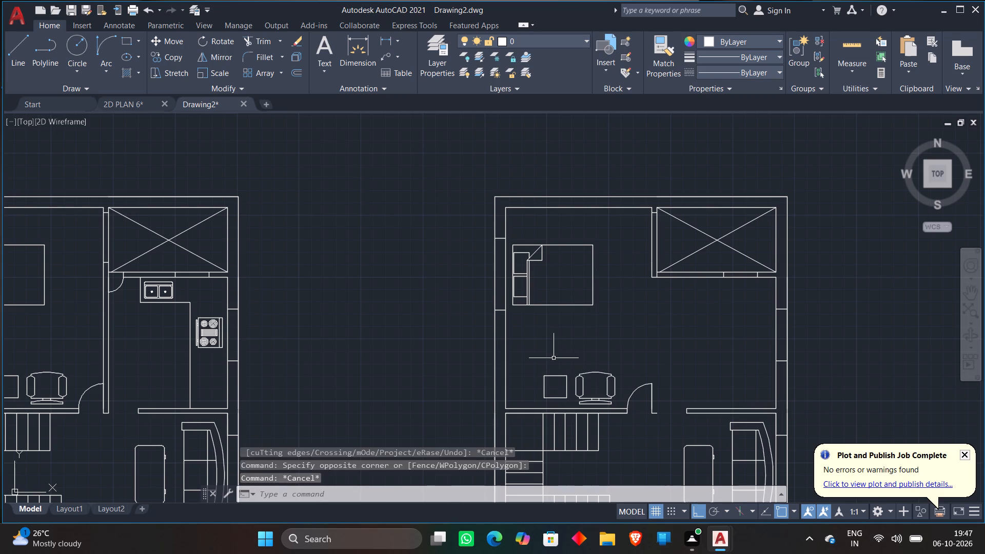
Move the square table and chair in the copied plan about 10'-2" east, into the enlarged bedroom's southeast corner.
middle_drag(595, 357, 597, 287)
scroll(554, 282, up, 1)
click(509, 298)
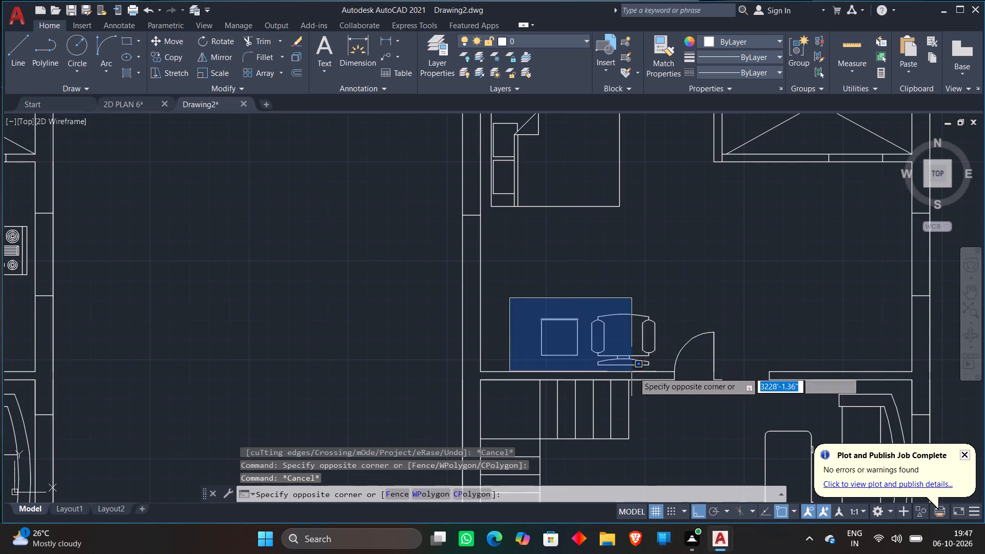
click(657, 369)
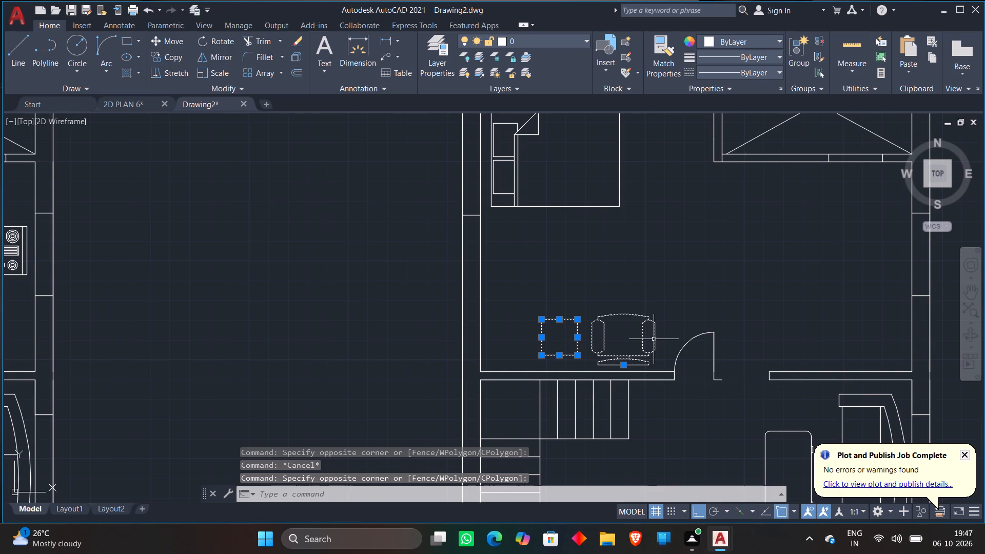
key(m)
key(space)
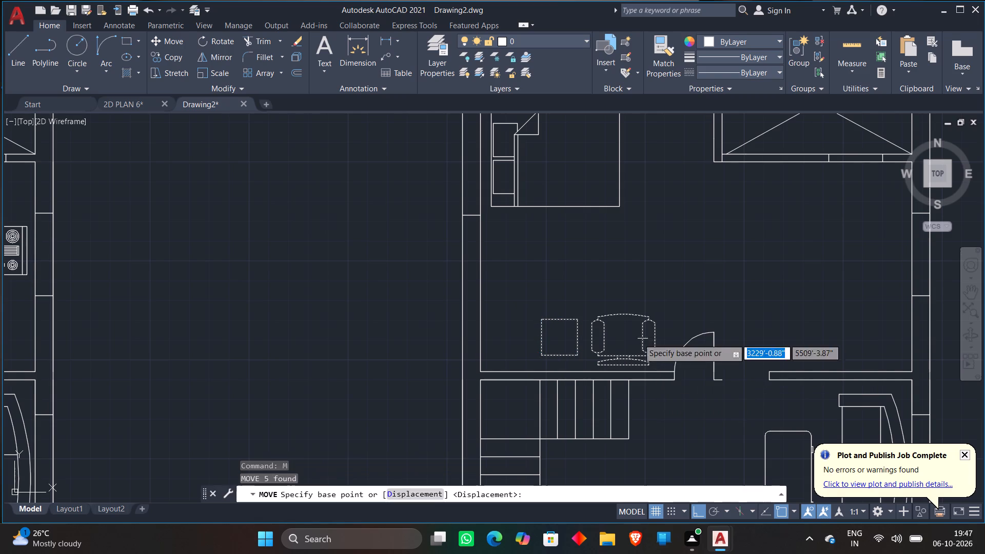
click(632, 340)
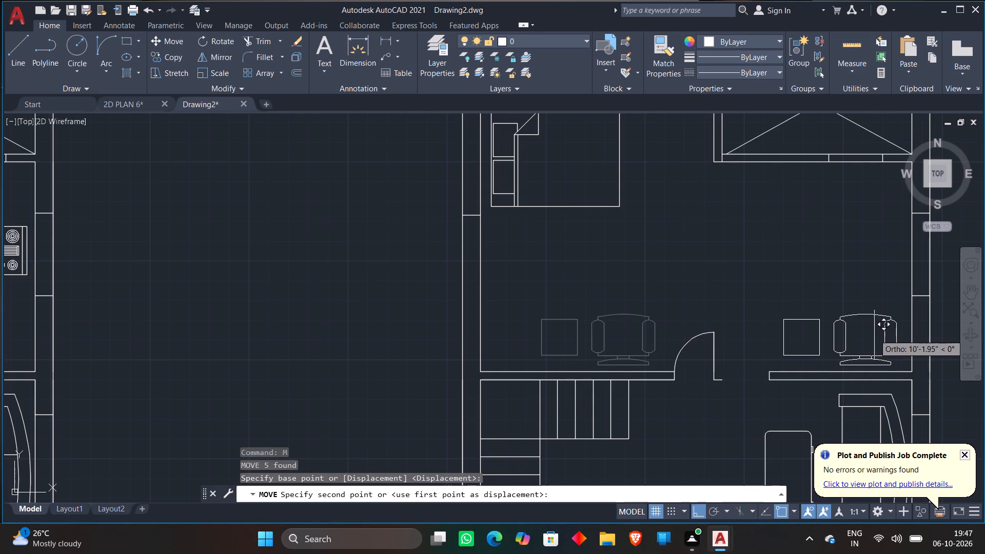
click(874, 334)
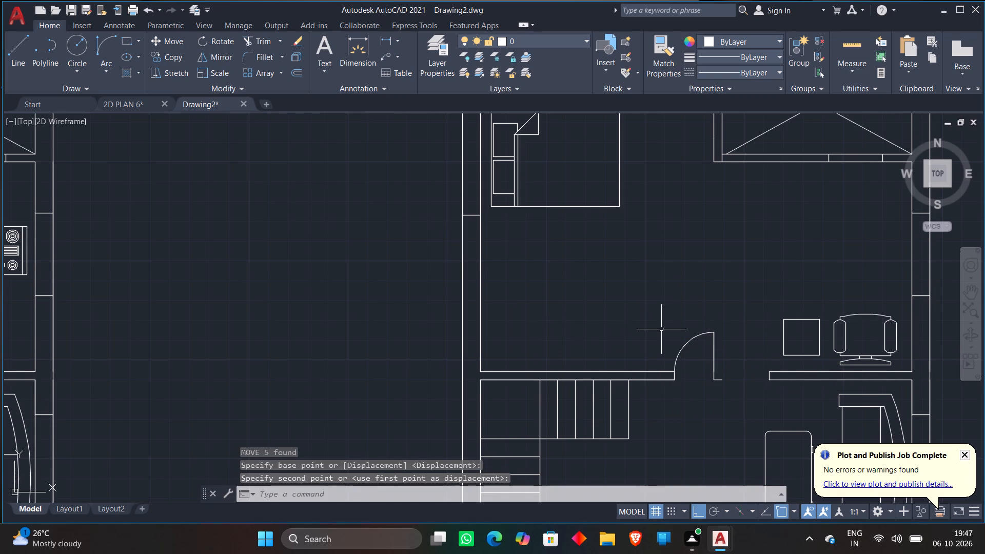
Extend both face lines of the bedroom's southeast wall segment west to the bedroom door, closing the former kitchen opening.
scroll(662, 329, up, 1)
middle_drag(761, 312, 608, 271)
scroll(655, 309, up, 2)
text(EX)
key(space)
click(733, 432)
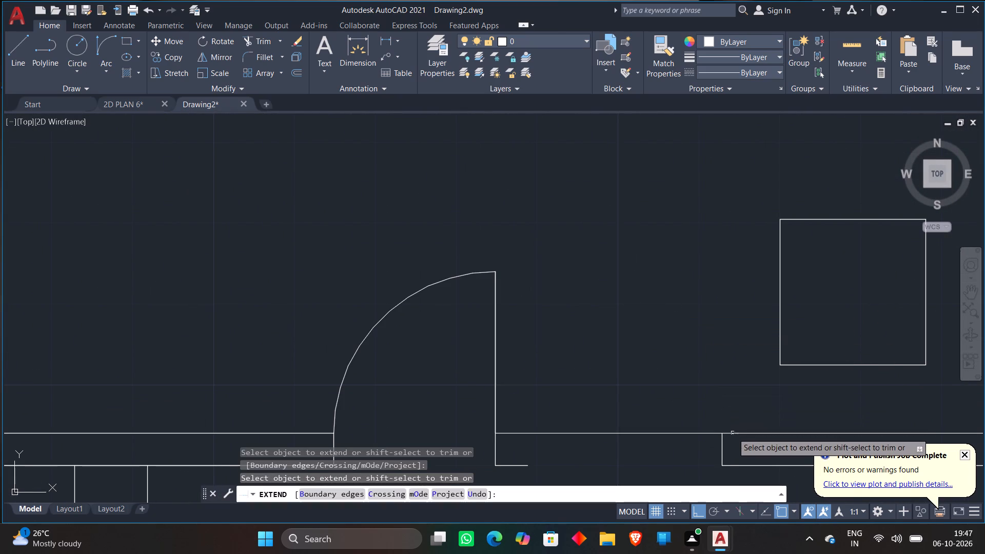
click(739, 465)
key(Escape)
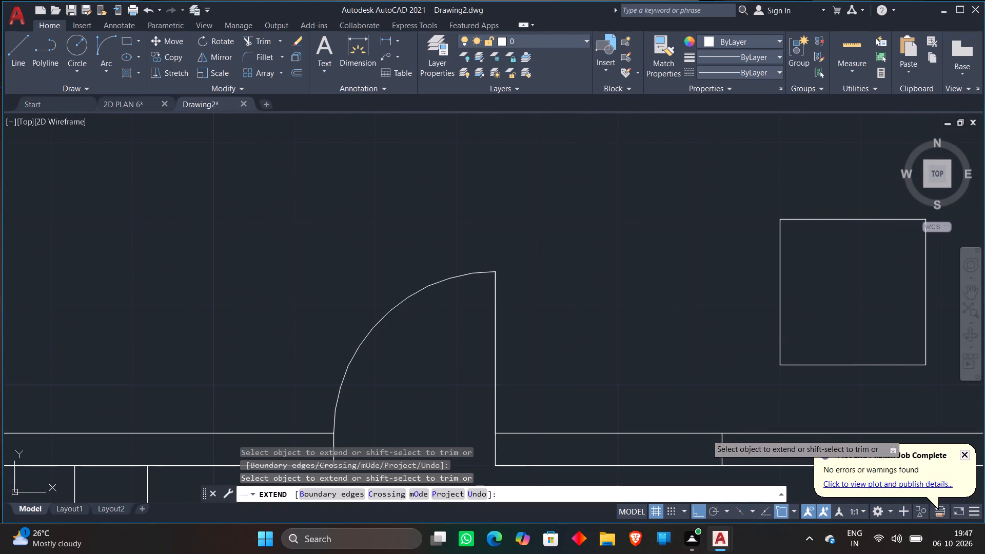
Erase the leftover wall-end line inside the extended wall east of the bedroom door.
scroll(660, 294, down, 1)
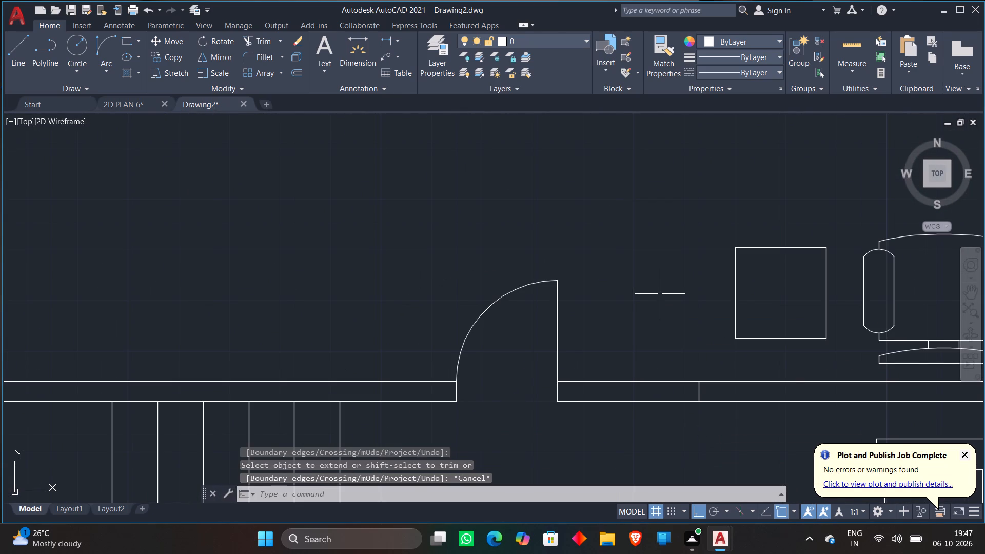
scroll(660, 294, down, 2)
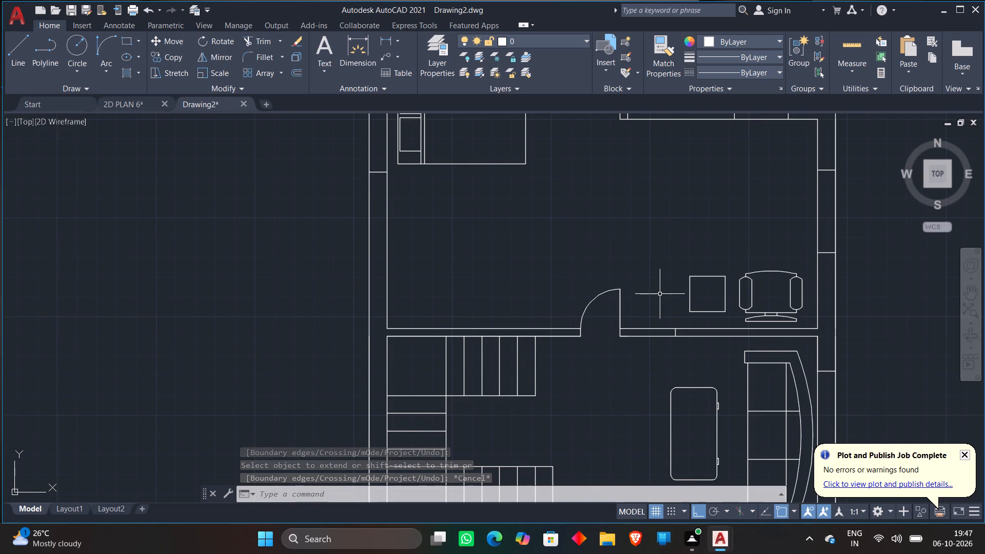
scroll(697, 341, up, 1)
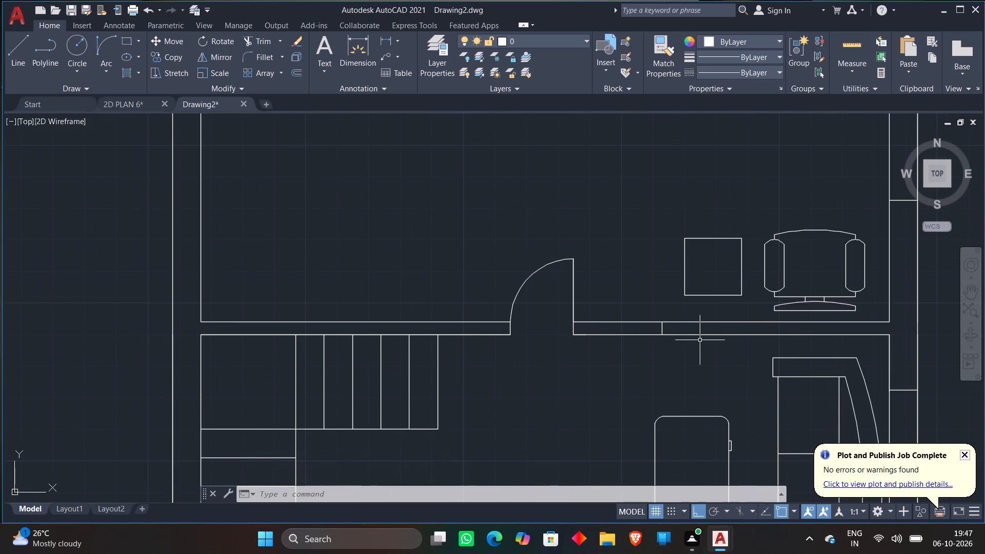
click(661, 329)
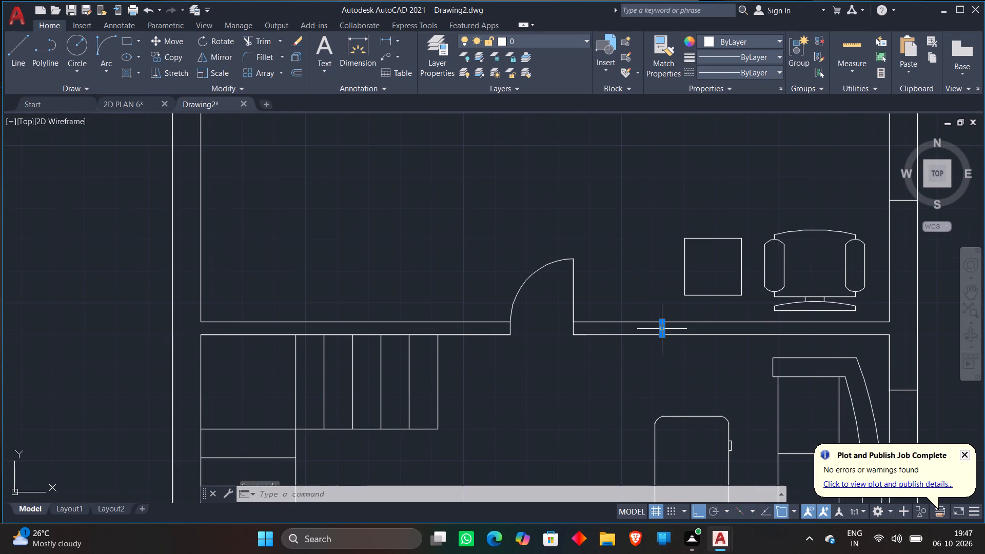
key(Delete)
Move the bed in the copied plan about 6'-1" south, close to the bedroom's south wall.
scroll(675, 304, down, 1)
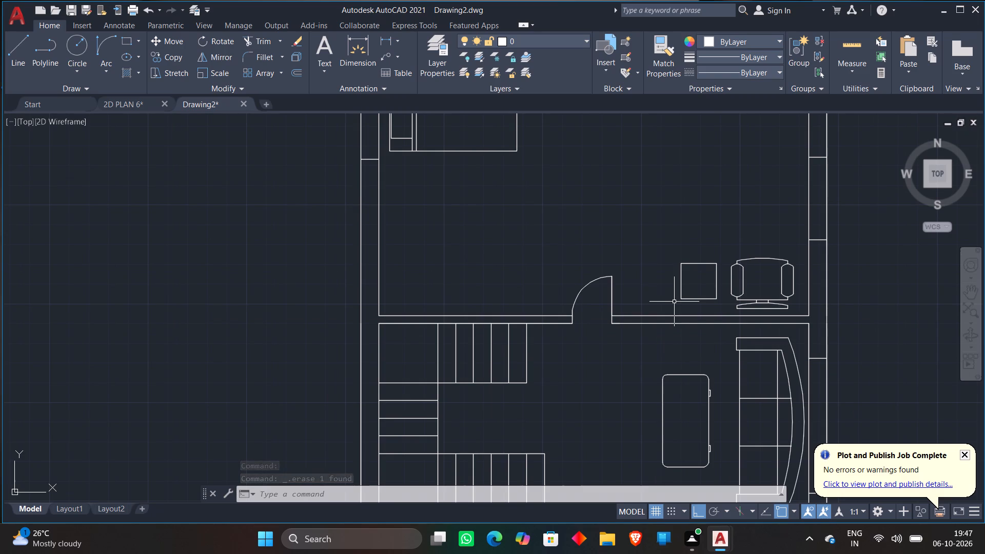
scroll(593, 181, down, 2)
click(536, 170)
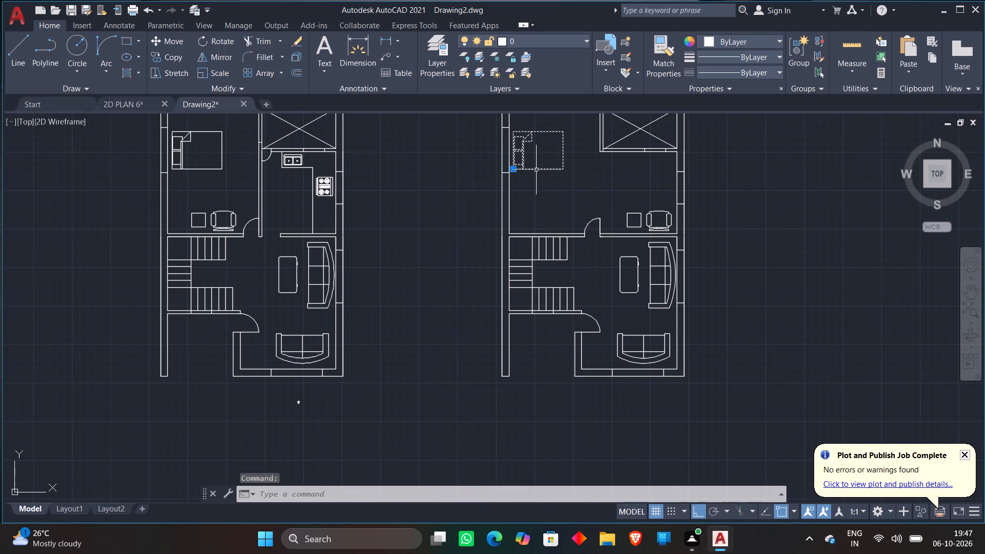
text(M)
key(space)
click(536, 170)
scroll(536, 205, up, 2)
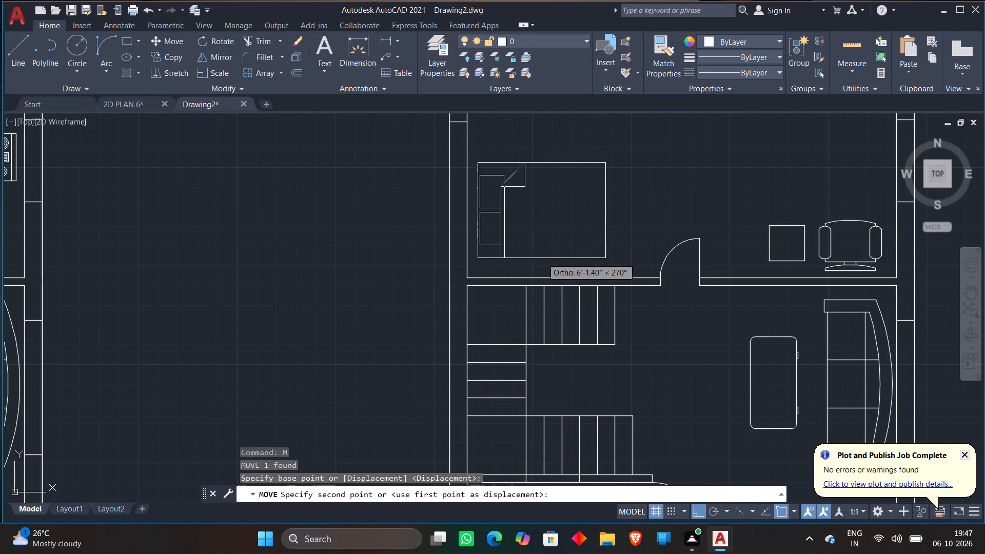
click(542, 258)
Move the two window end lines in the copied bedroom's west wall about 5'-11" south, beside the bed.
scroll(573, 174, down, 1)
middle_drag(573, 146, 578, 231)
click(487, 136)
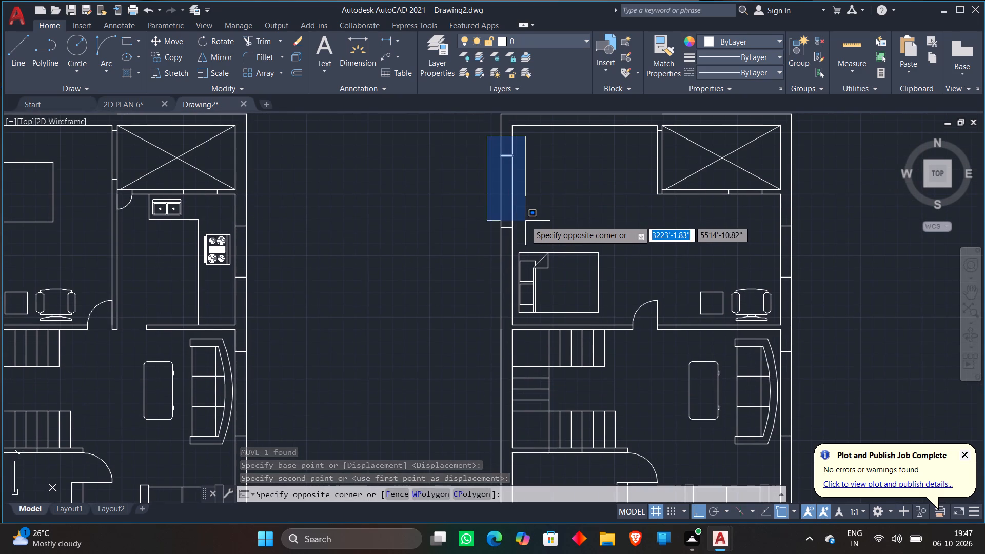
click(527, 235)
text(M)
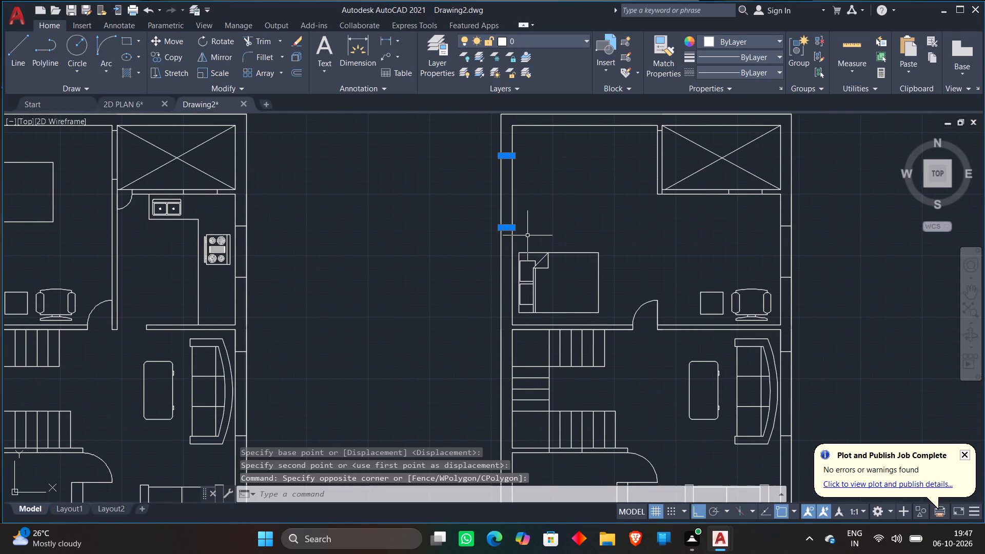
key(space)
click(515, 229)
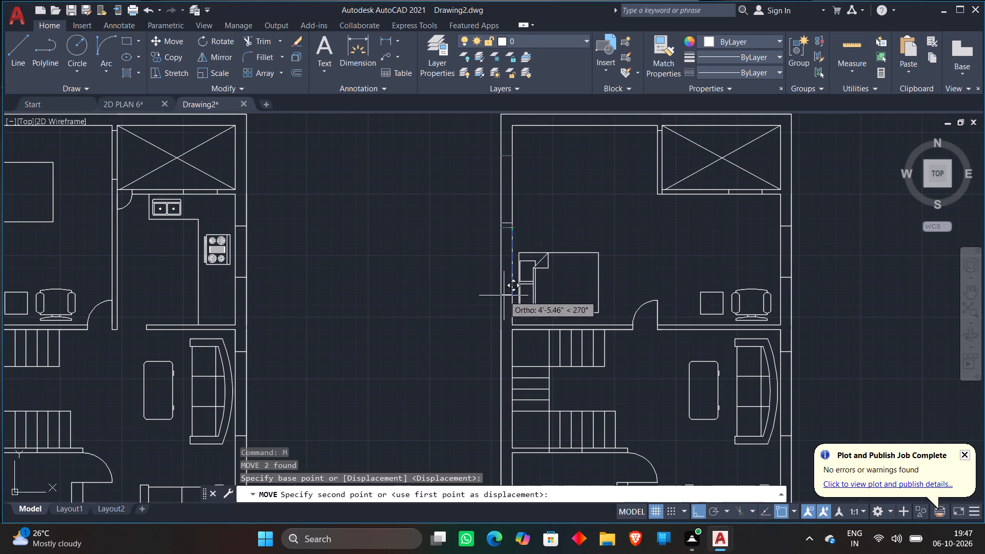
scroll(508, 309, up, 2)
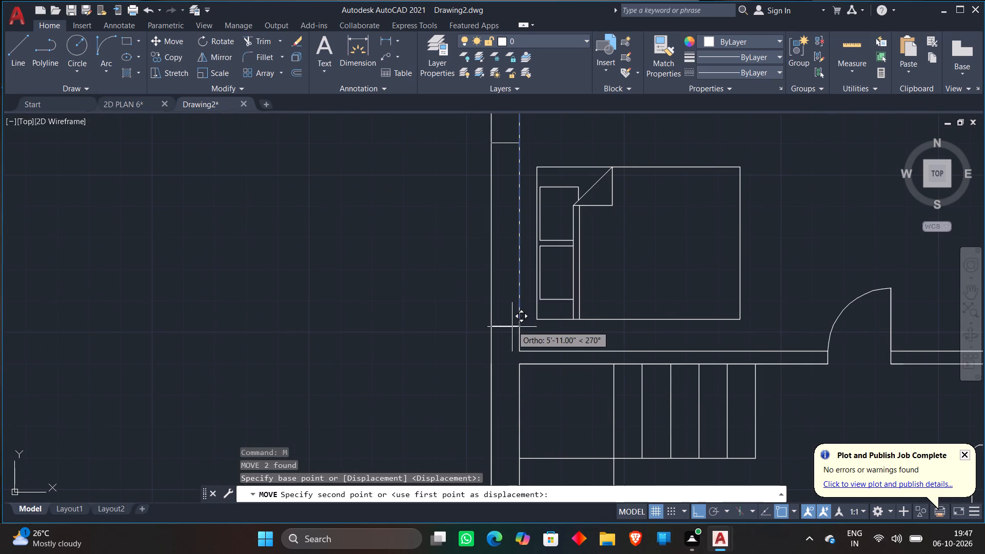
click(512, 327)
key(Escape)
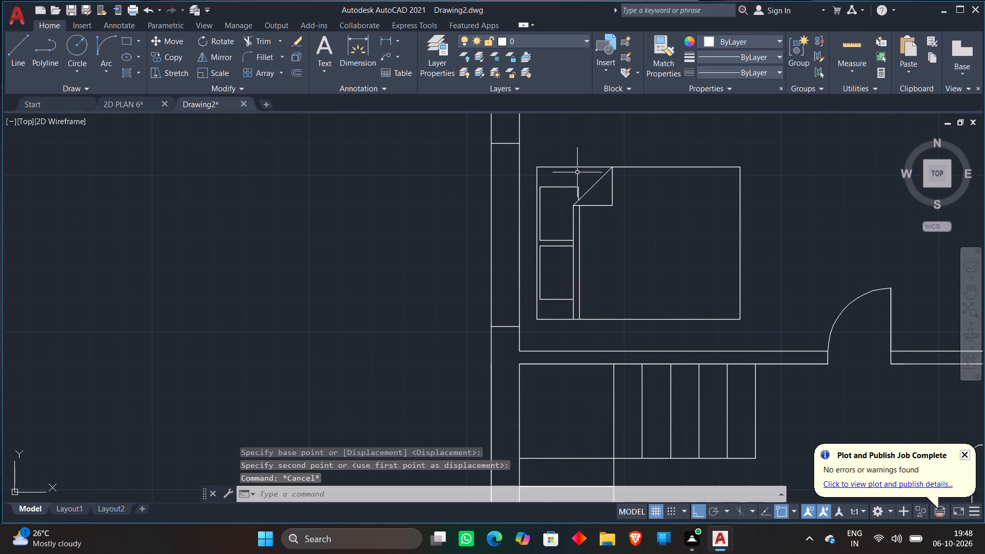
Draw connected lines from the bedroom's inner northwest corner, 4'4" south along the west wall and 9'10" east to the cross-marked space's wall.
scroll(577, 172, down, 3)
middle_drag(588, 147, 545, 231)
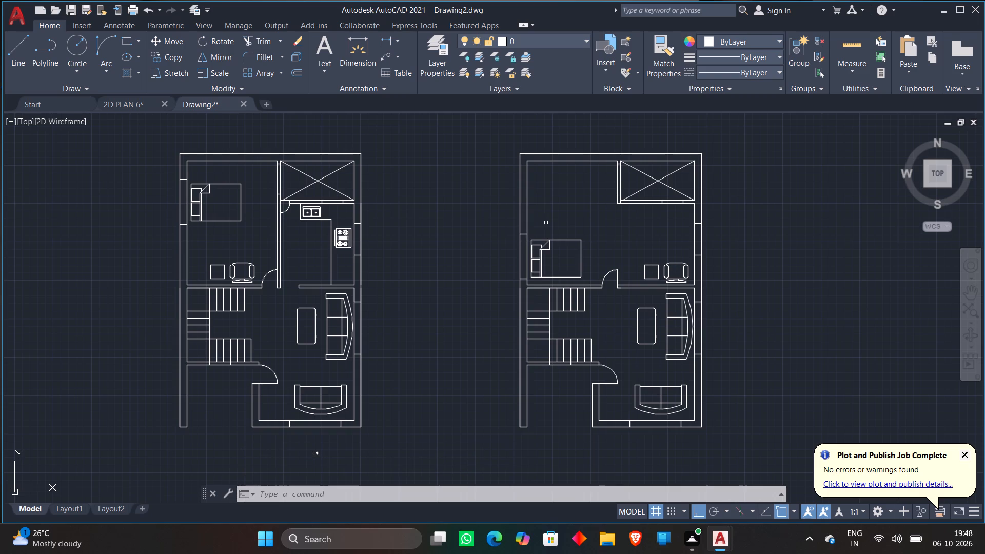
scroll(623, 169, up, 1)
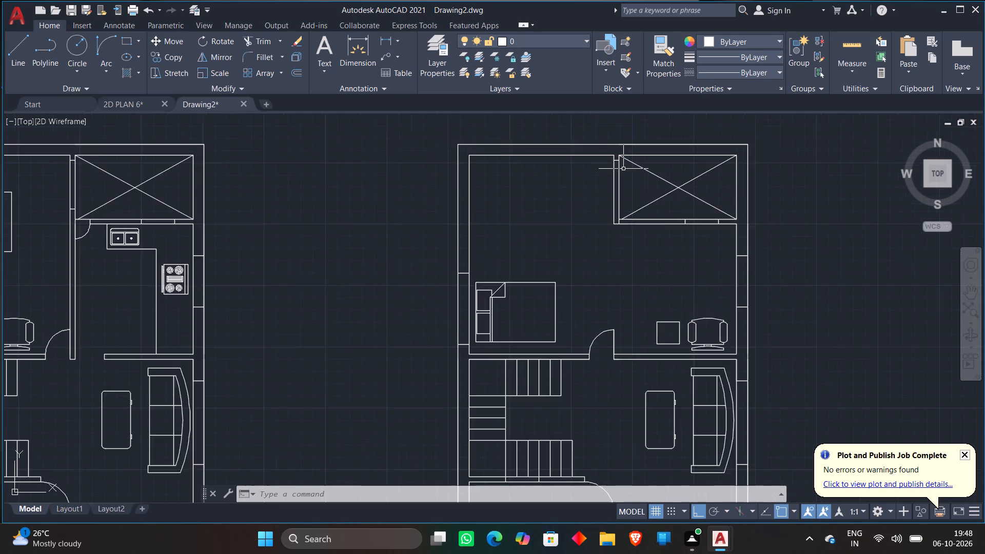
scroll(623, 169, up, 1)
key(l)
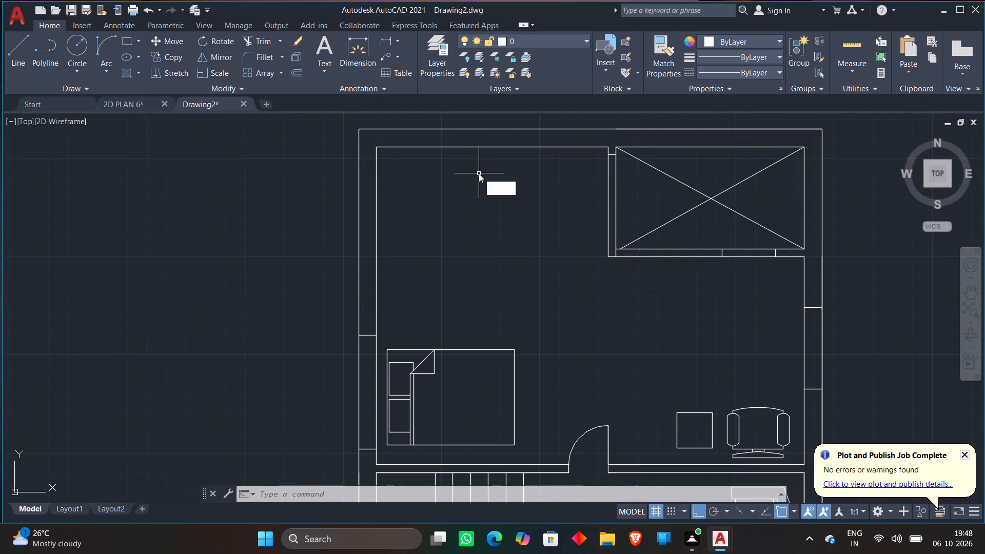
key(Return)
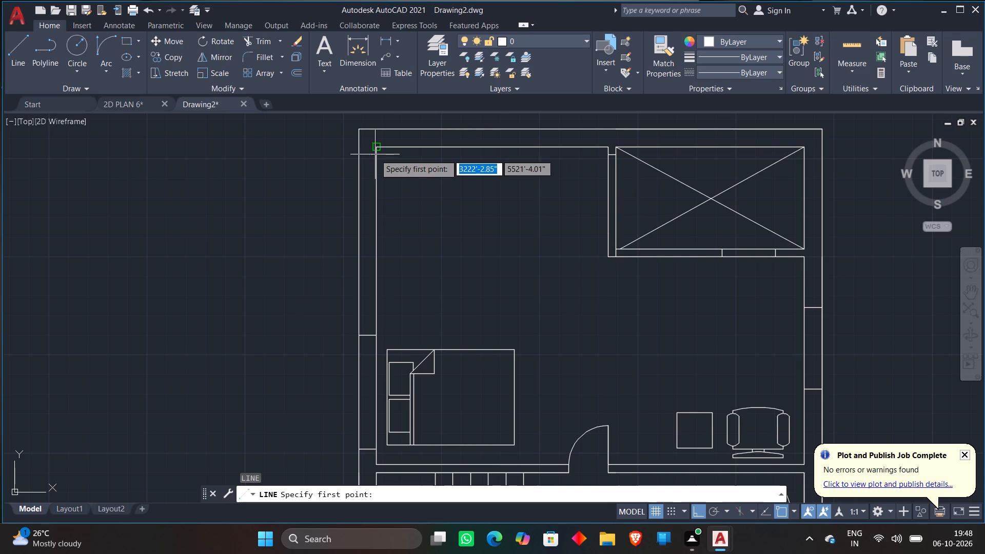
click(376, 154)
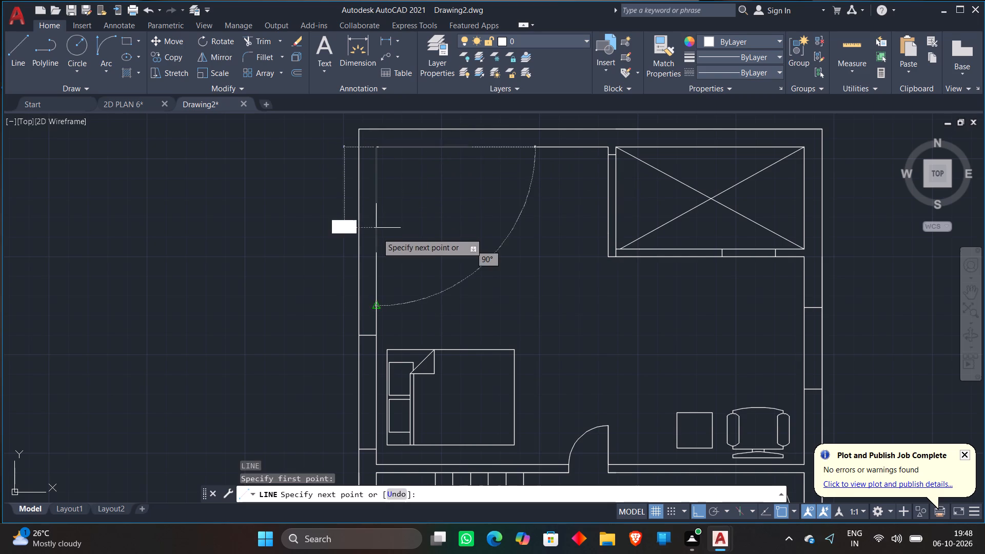
text(4'4")
key(Return)
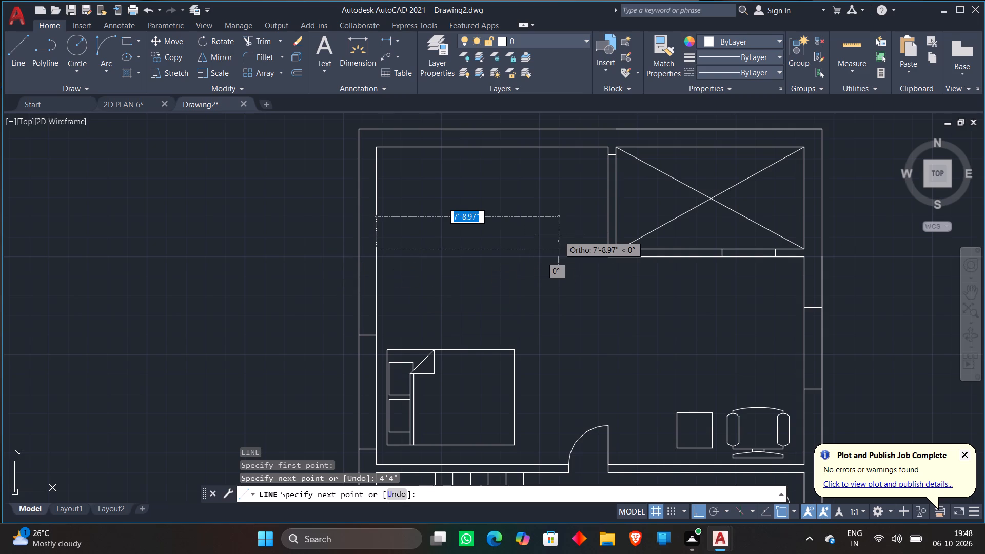
text(9'10")
key(Return)
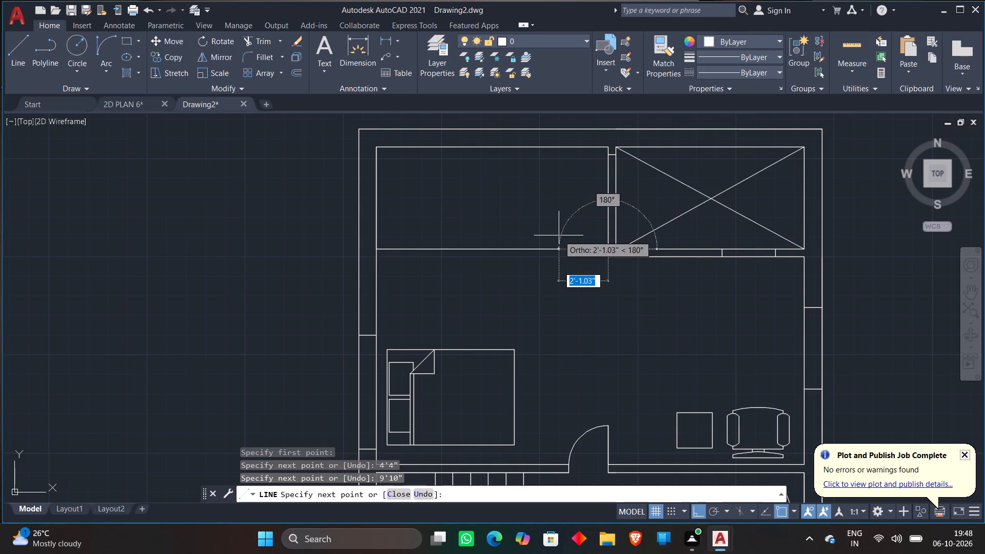
key(Escape)
Offset the new horizontal partition line 4" south to give the partition its wall thickness.
key(o)
key(Return)
key(4)
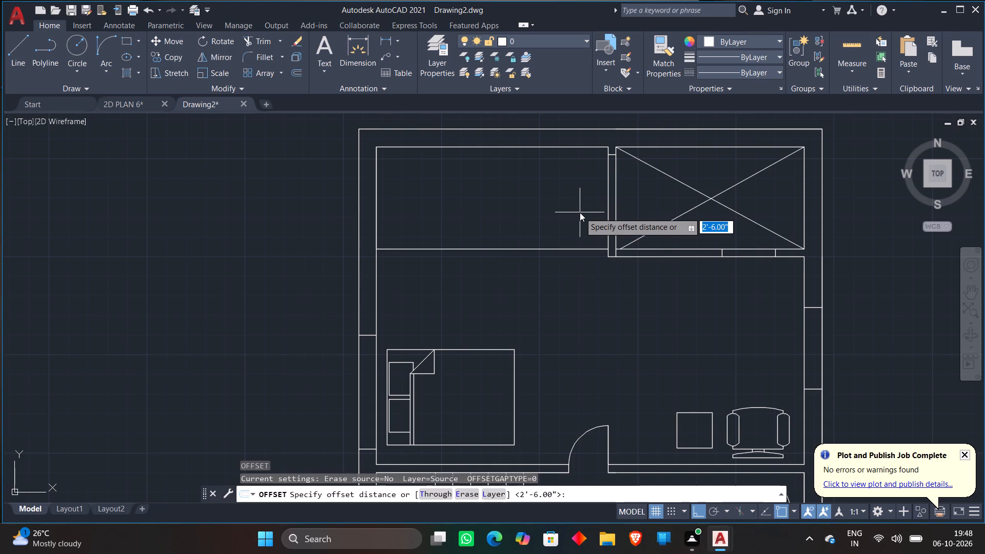
key(shift+quotedbl)
key(Return)
click(487, 249)
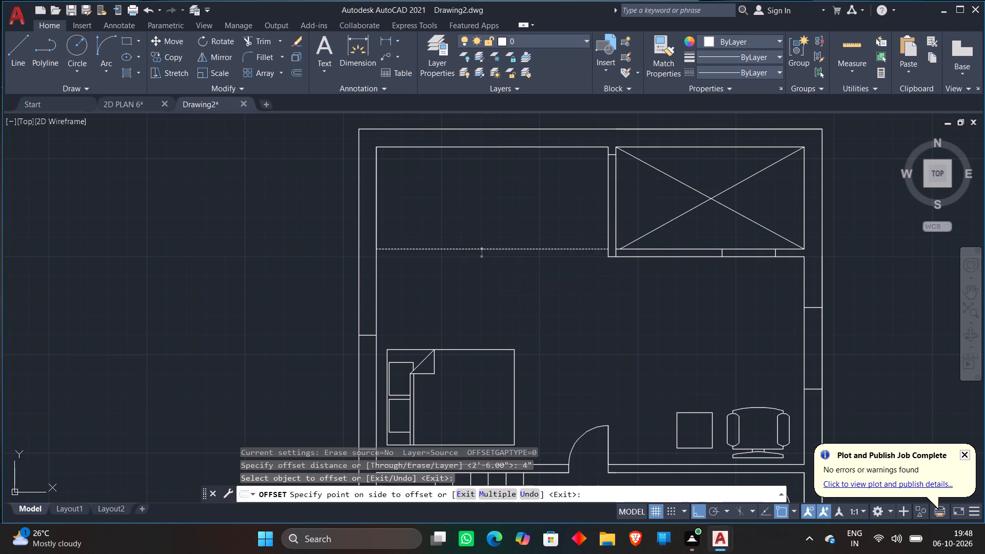
click(482, 277)
key(Escape)
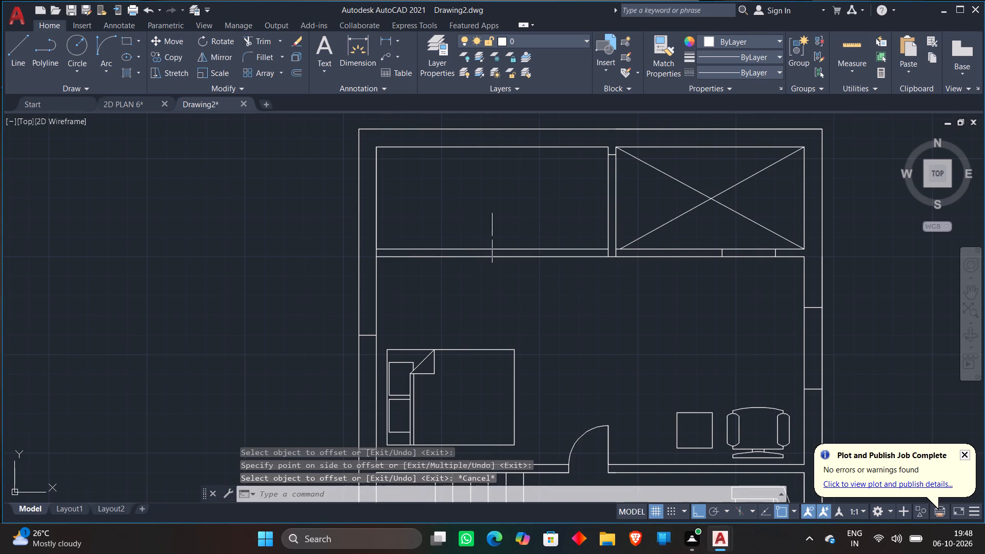
Trim the west wall's inner line between the two partition lines to open the wall junction.
text(TR)
key(space)
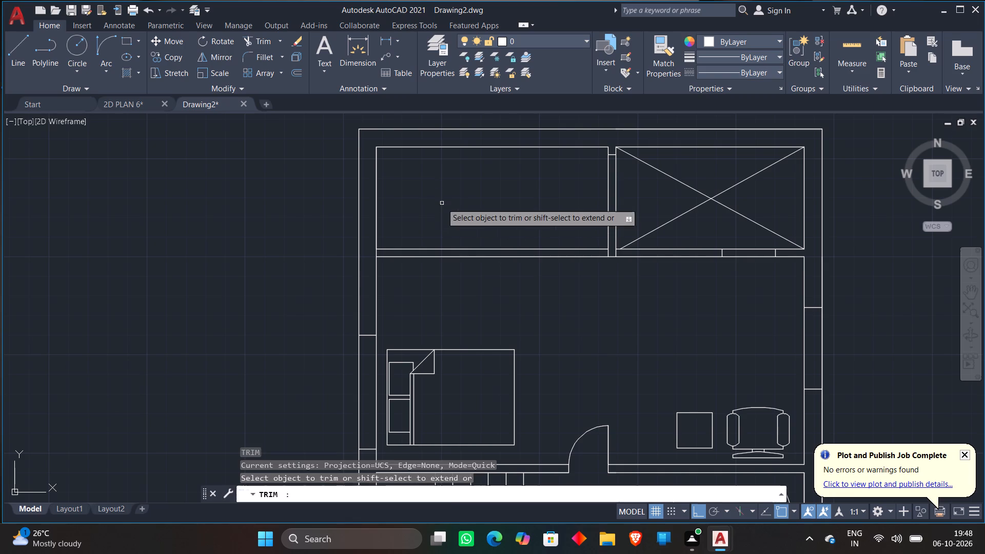
scroll(379, 228, up, 2)
click(356, 287)
click(382, 289)
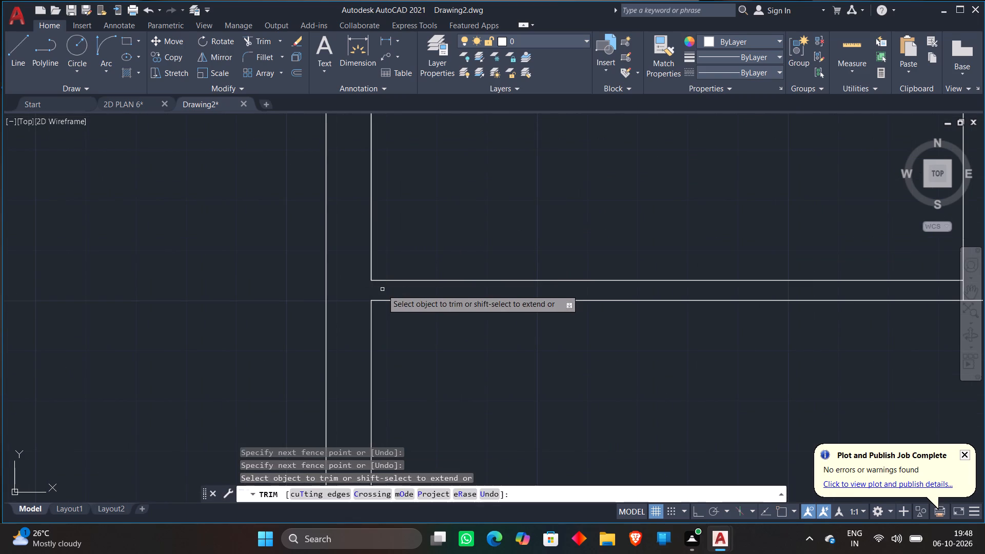
key(Escape)
Draw a 1'8" line west along the partition's north face from the new room's inner southeast corner.
scroll(479, 230, down, 2)
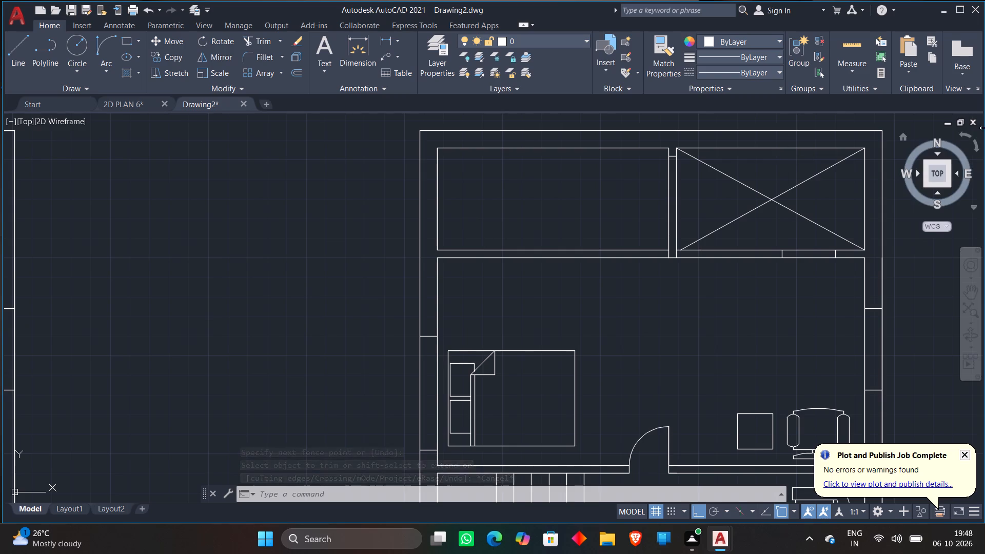
scroll(784, 118, down, 2)
scroll(710, 190, down, 1)
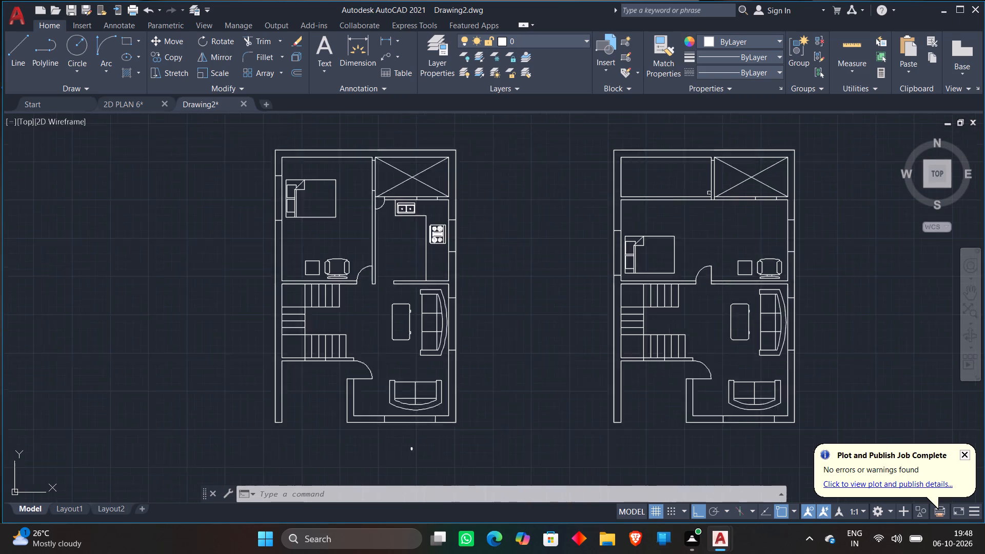
scroll(709, 193, down, 1)
scroll(708, 193, up, 3)
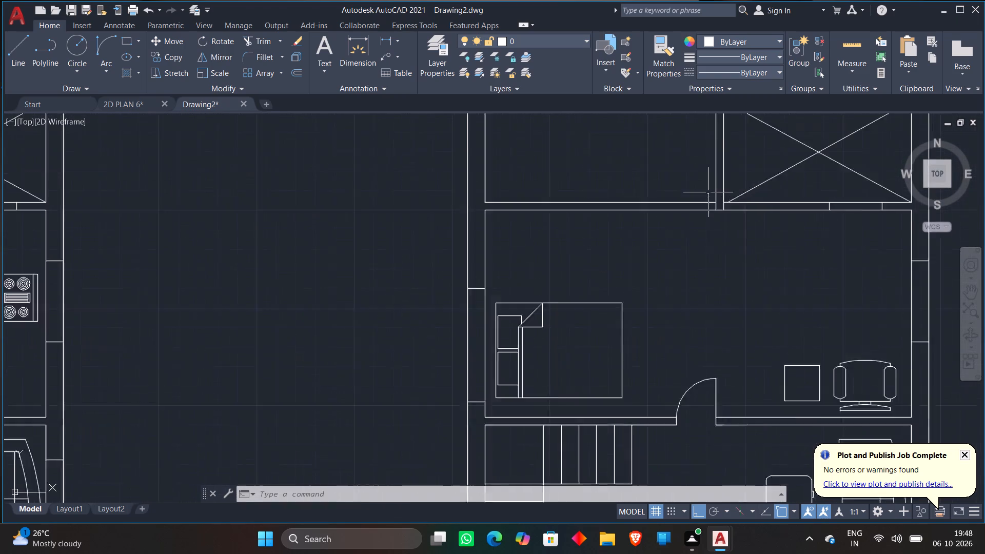
scroll(708, 192, up, 1)
middle_drag(646, 178, 514, 296)
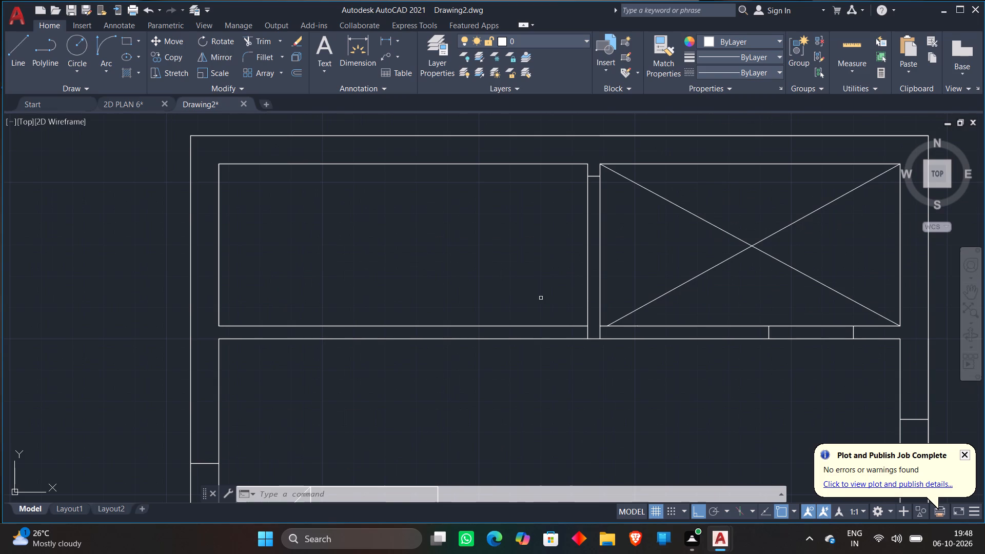
key(l)
key(Return)
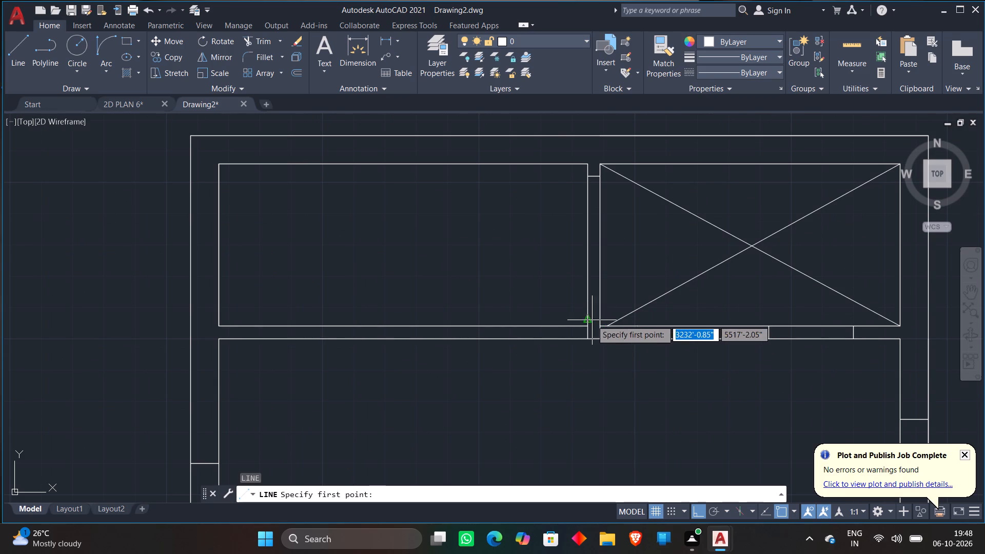
click(587, 325)
text(1'8)
key(shift+quotedbl)
key(Return)
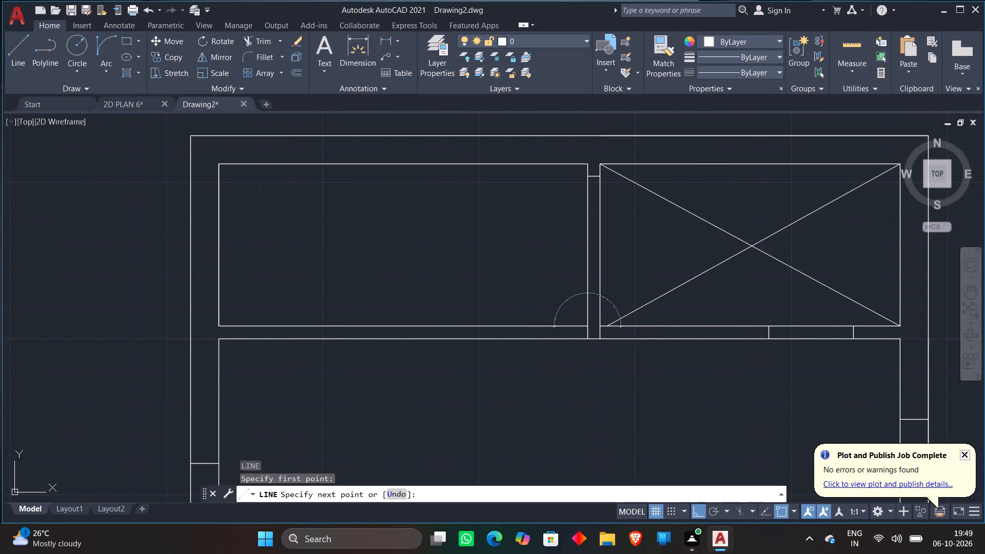
key(Escape)
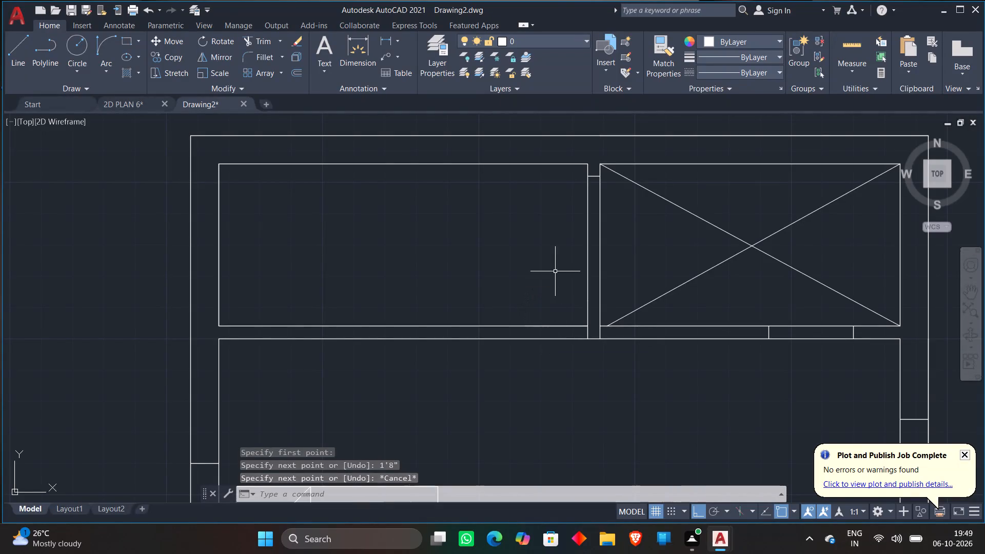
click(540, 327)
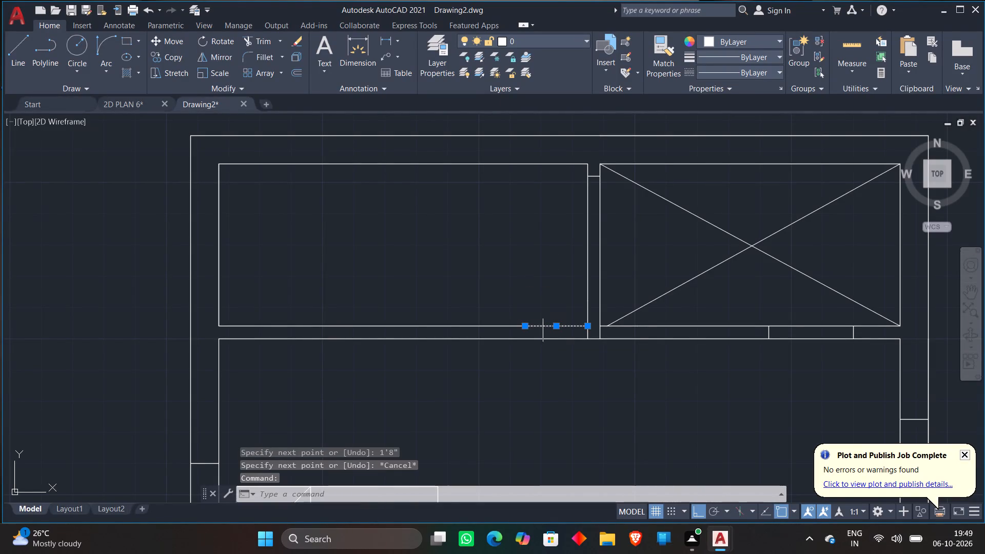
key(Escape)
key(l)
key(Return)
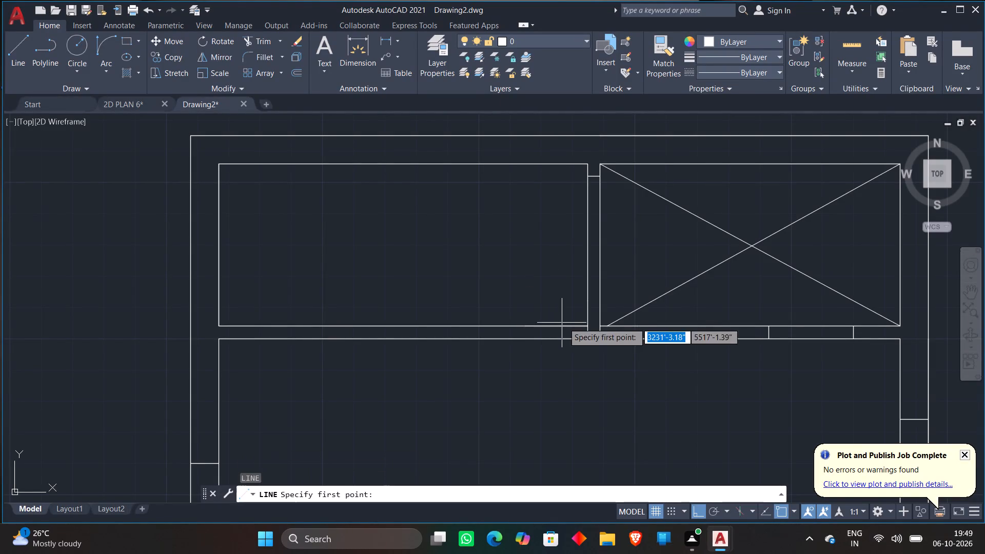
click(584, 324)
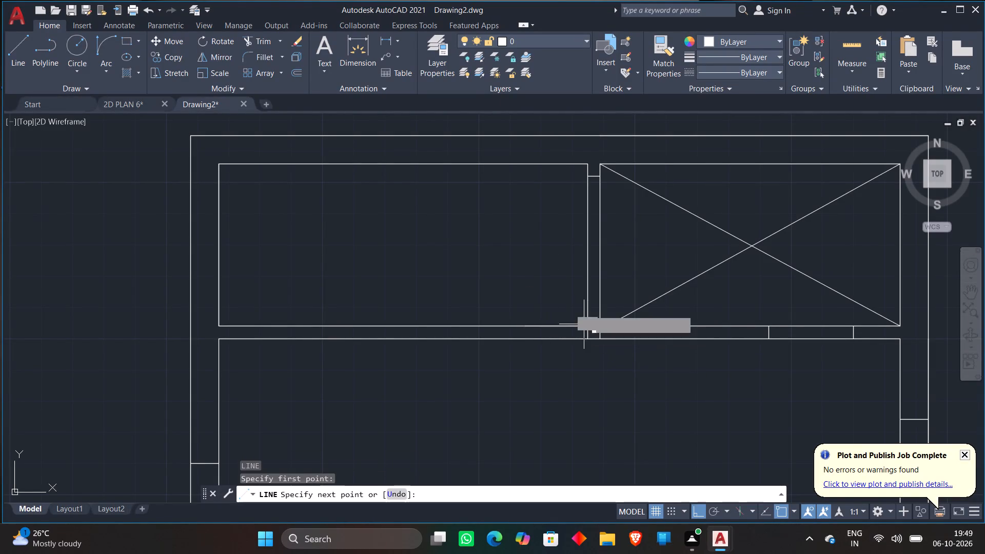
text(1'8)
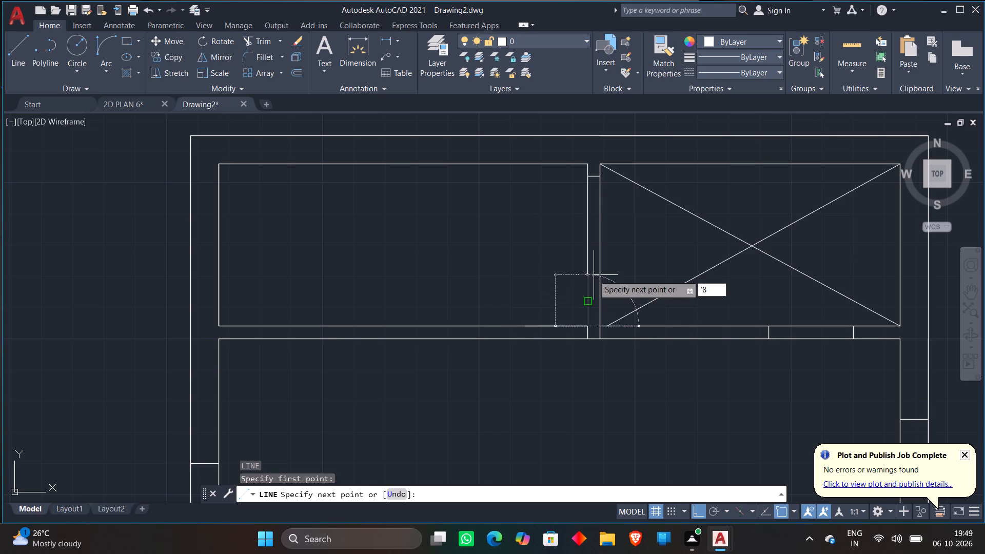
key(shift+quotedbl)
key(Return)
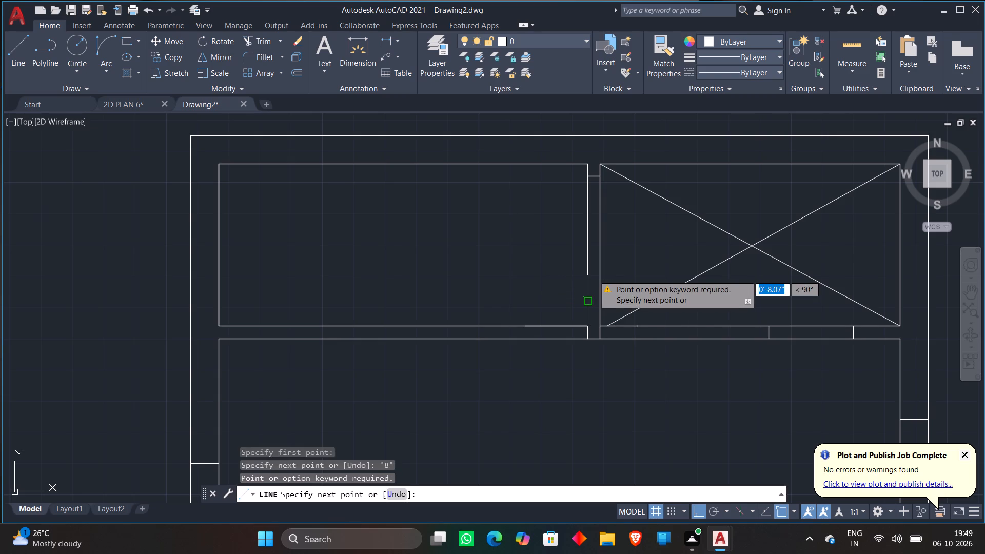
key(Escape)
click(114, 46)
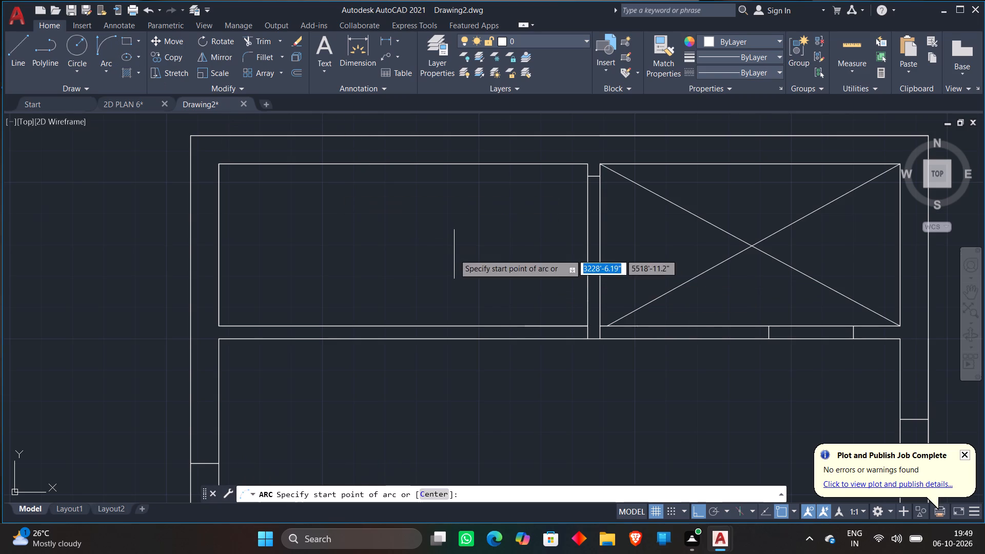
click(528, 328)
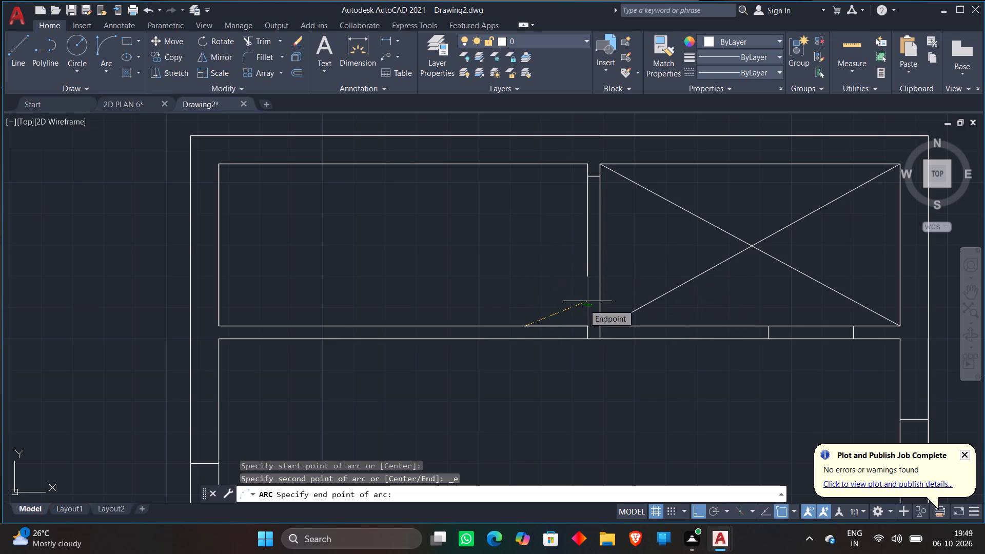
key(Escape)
Draw a 1'8" line north along the new room's east wall from its inner southeast corner.
key(l)
key(Return)
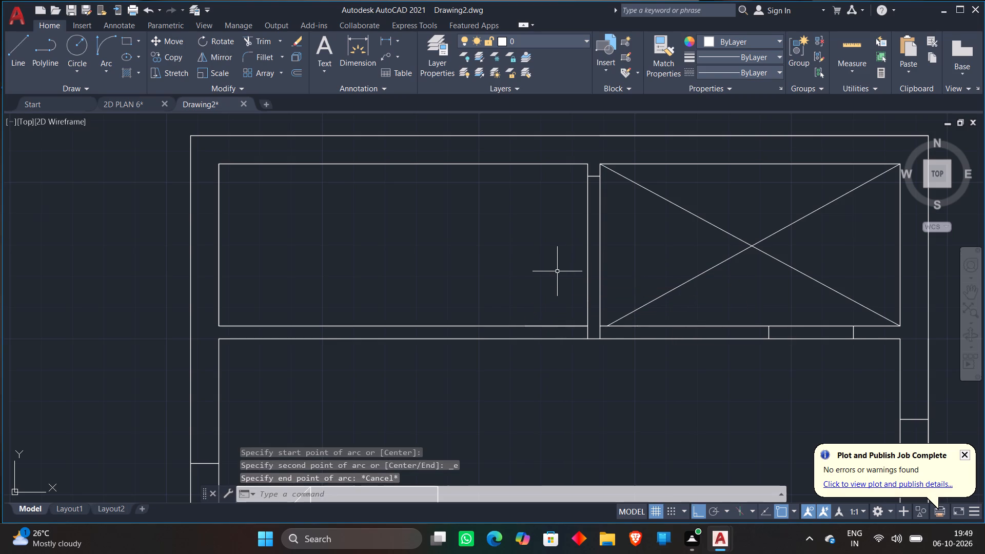
click(586, 325)
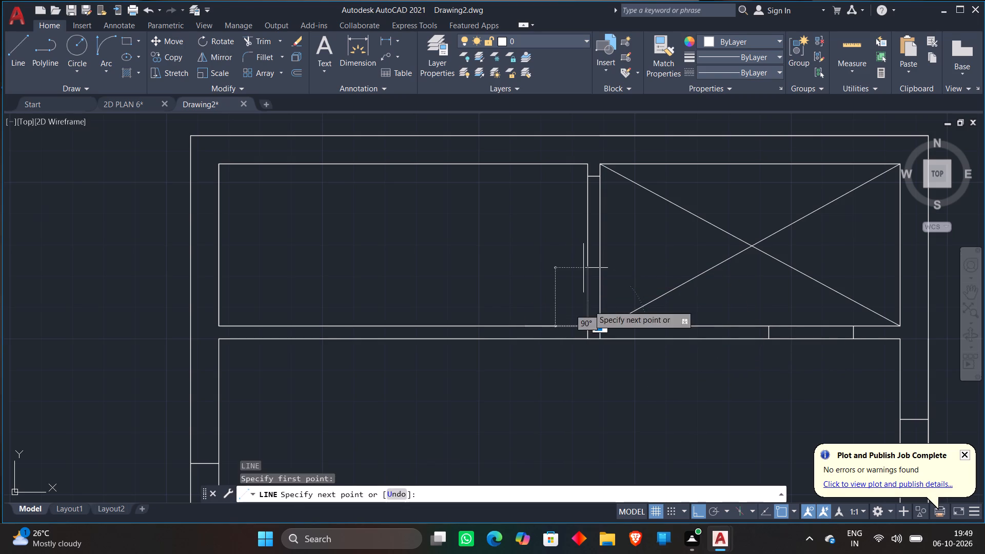
text(1'8)
key(shift+quotedbl)
key(Return)
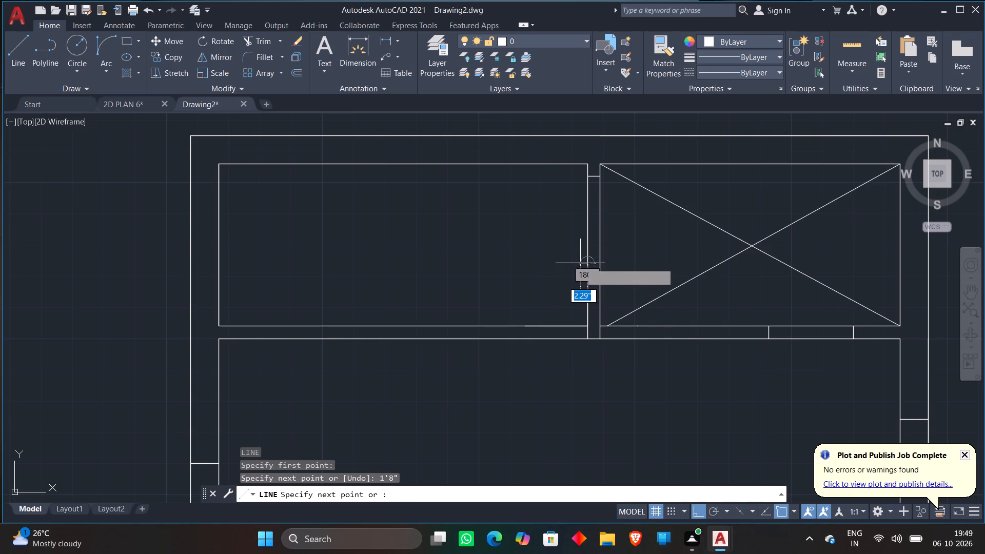
key(Escape)
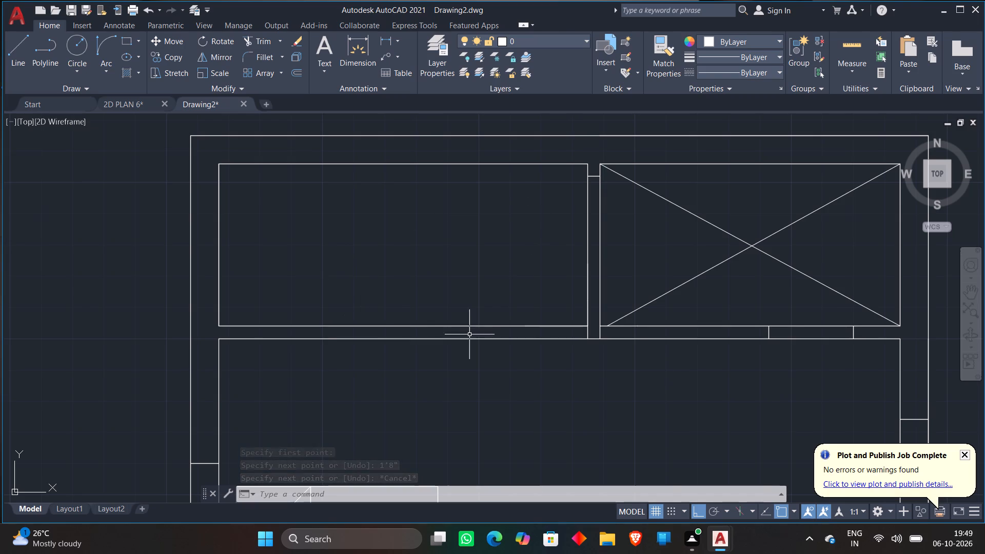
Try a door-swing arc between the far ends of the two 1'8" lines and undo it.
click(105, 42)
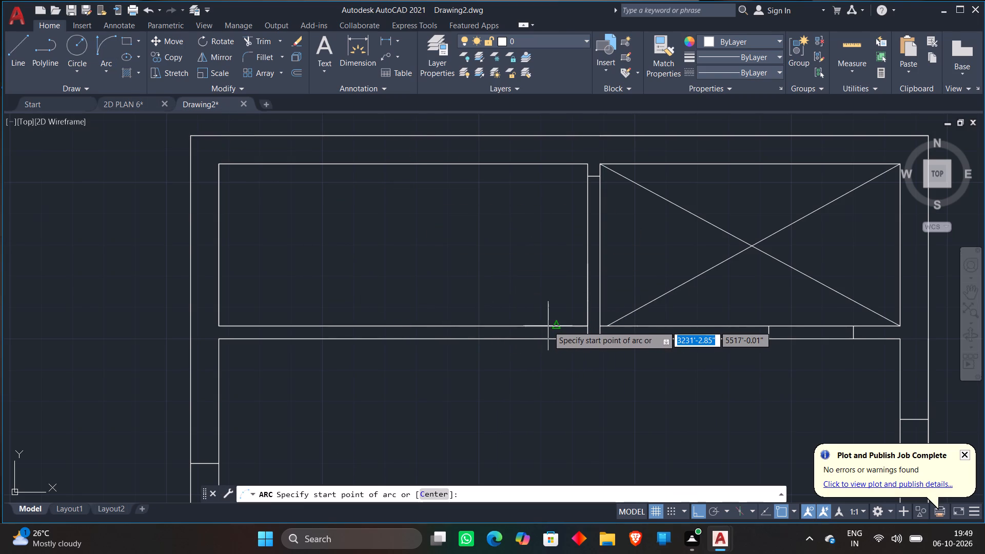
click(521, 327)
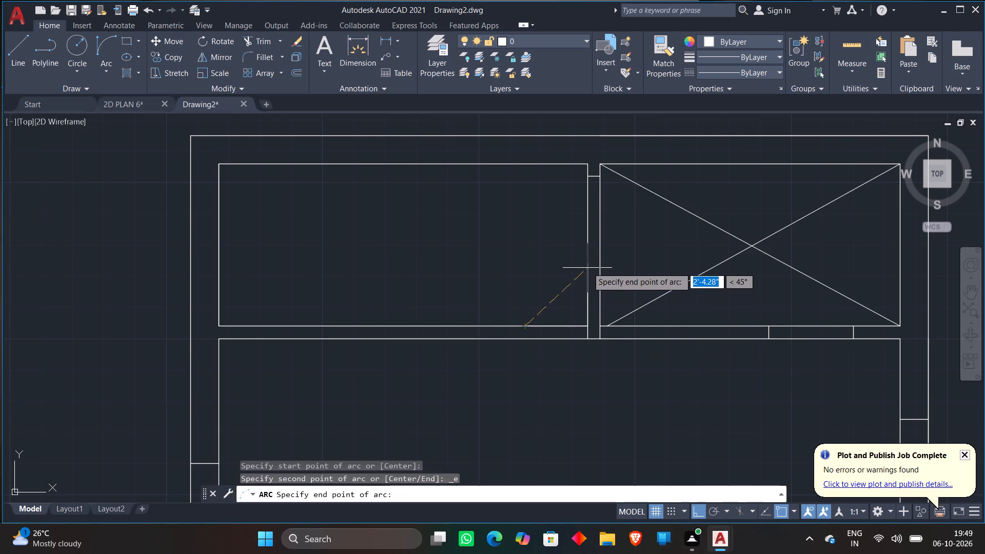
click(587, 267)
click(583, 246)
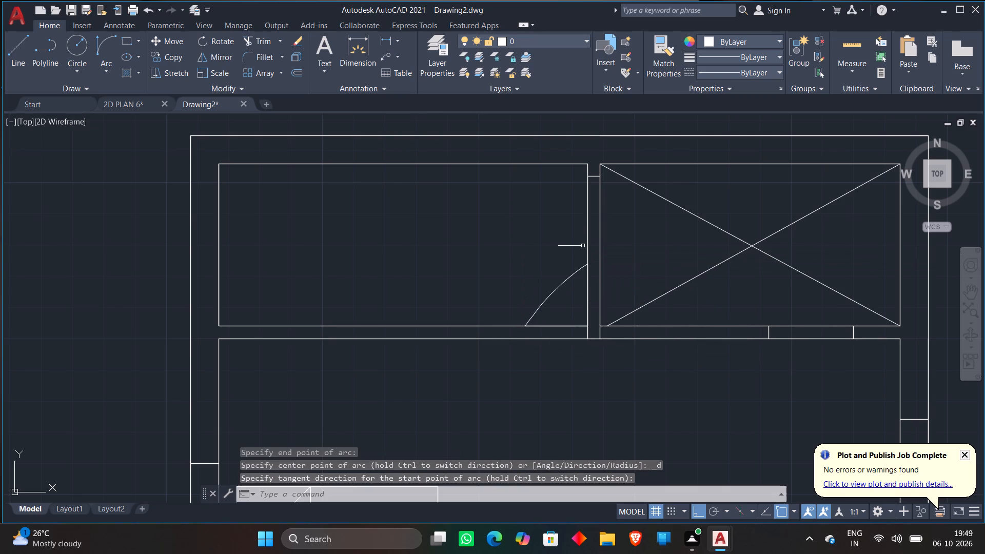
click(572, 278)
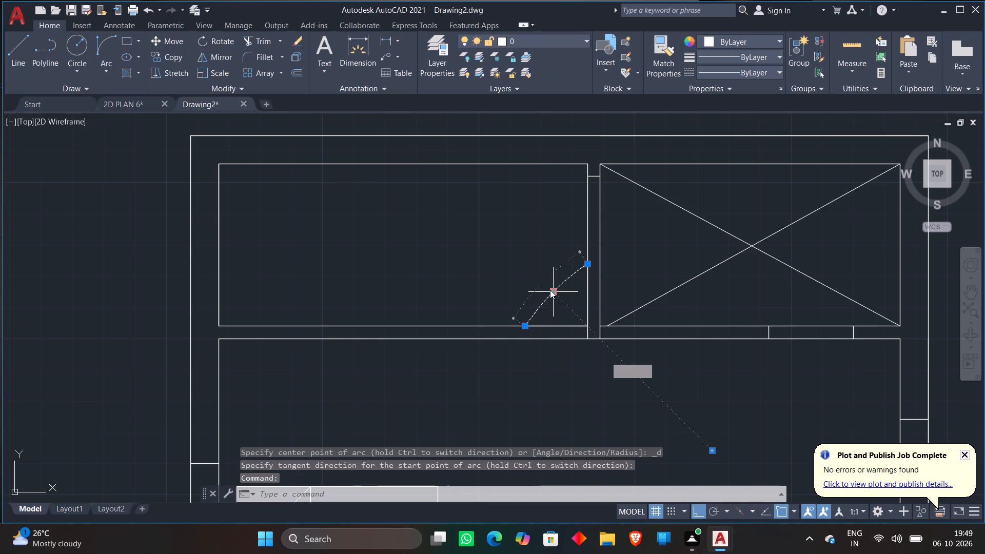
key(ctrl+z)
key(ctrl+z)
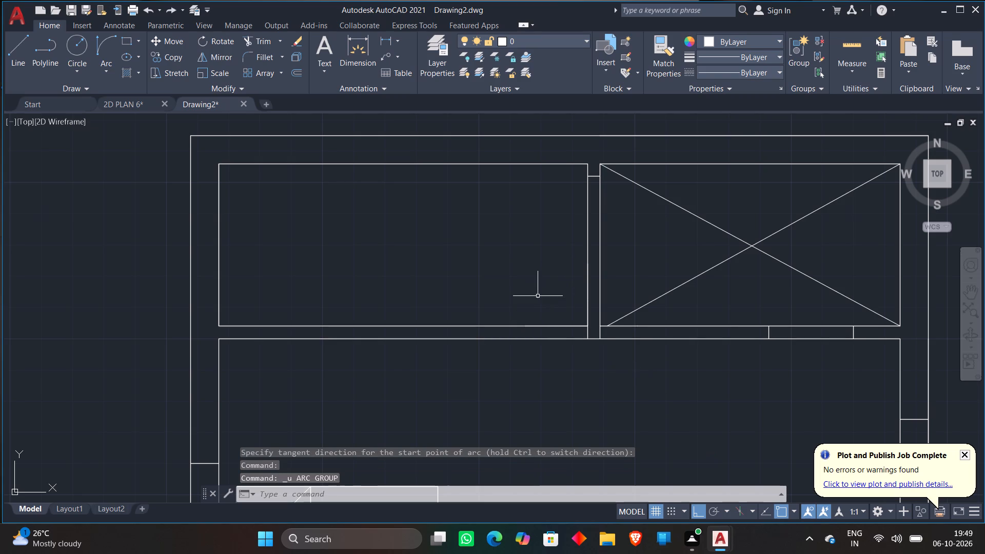
Draw the door-swing arc from the west end of the 1'8" partition line to the vertical line's top, starting tangent to north.
click(105, 53)
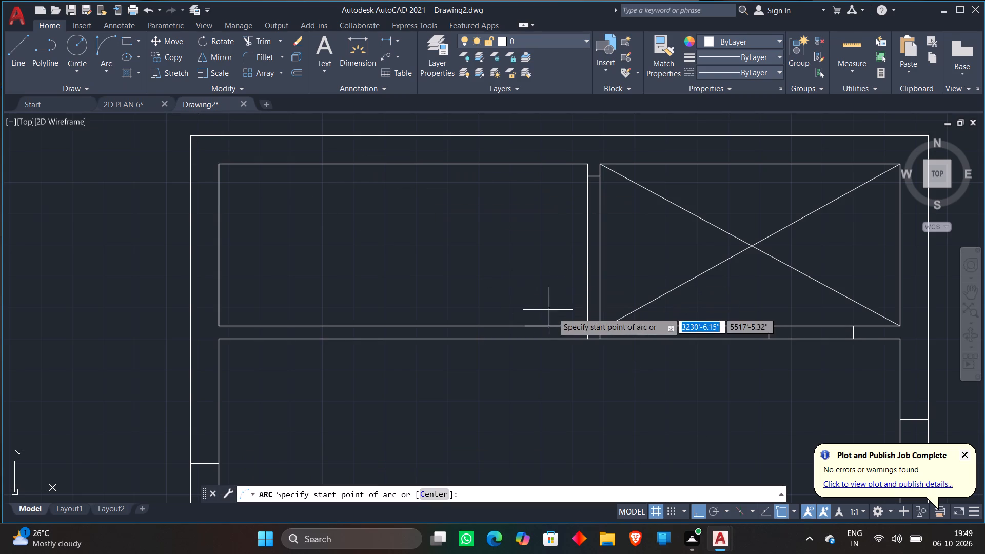
click(529, 326)
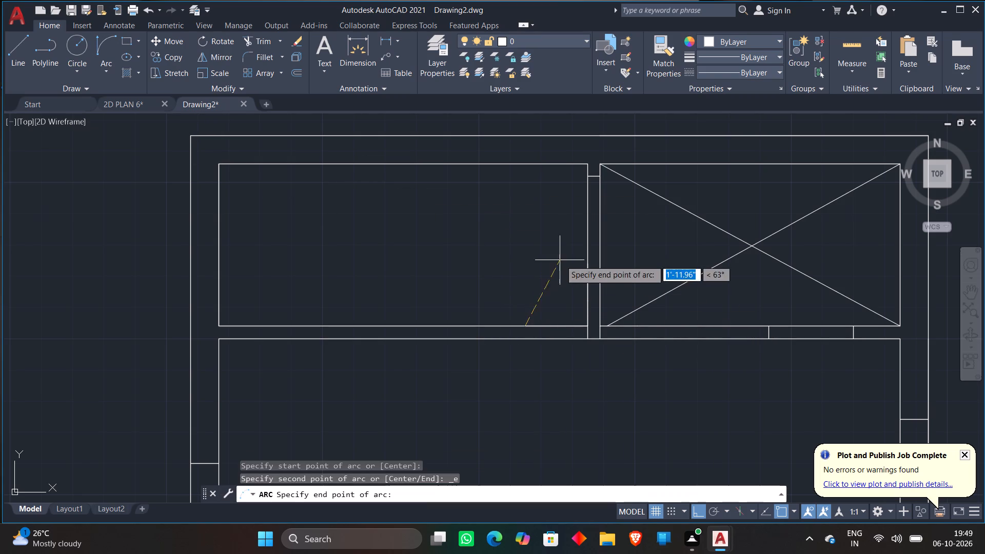
click(586, 266)
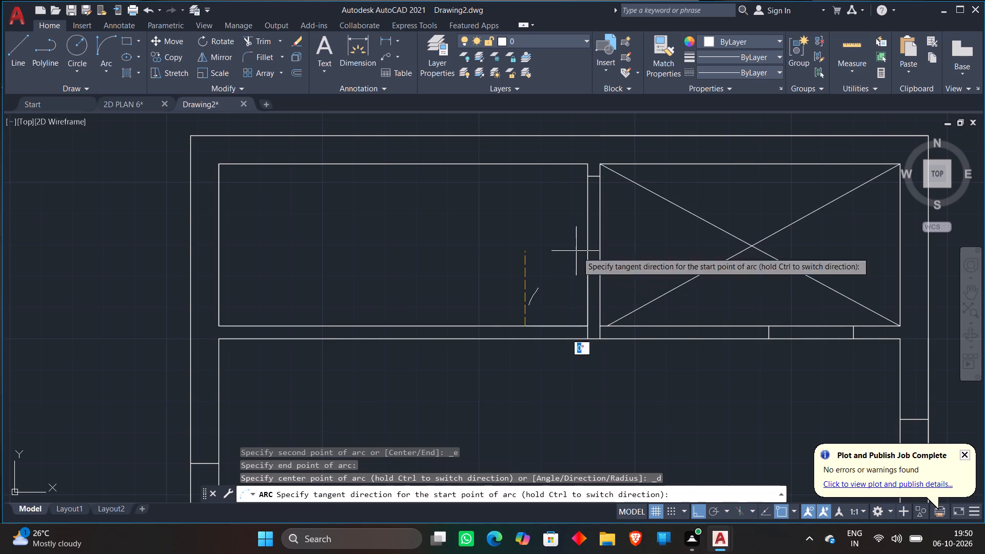
click(571, 247)
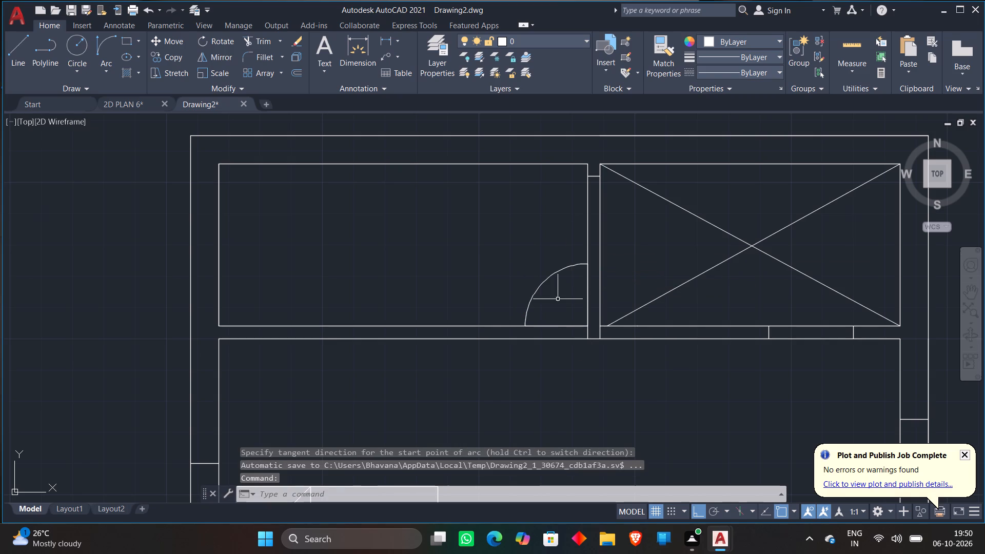
Draw a door jamb line south from the arc's start point, across and past both partition lines.
key(l)
key(Return)
click(527, 326)
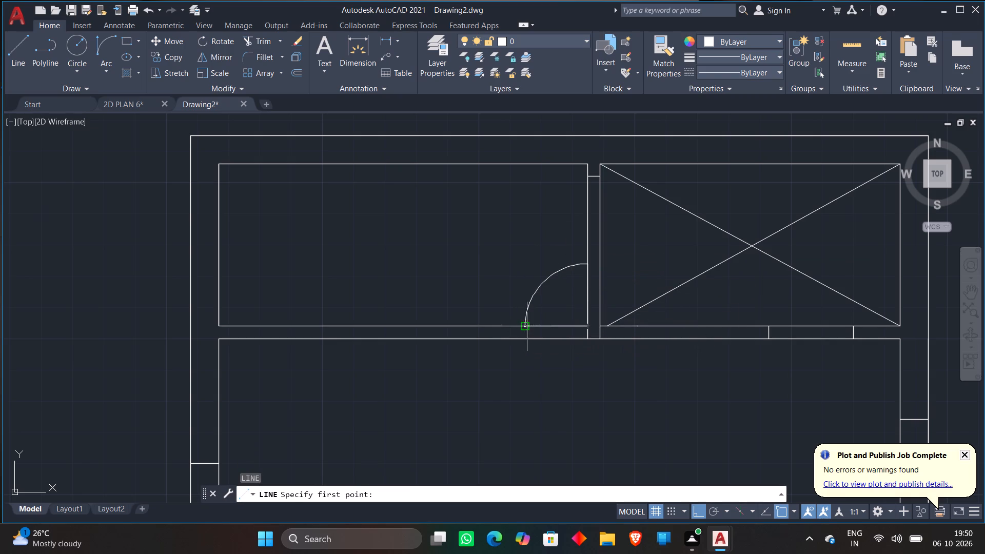
click(521, 357)
key(Escape)
Trim the jamb line's overhang and both partition lines between the jamb and east wall to open the doorway.
text(TRV)
key(space)
key(space)
click(517, 355)
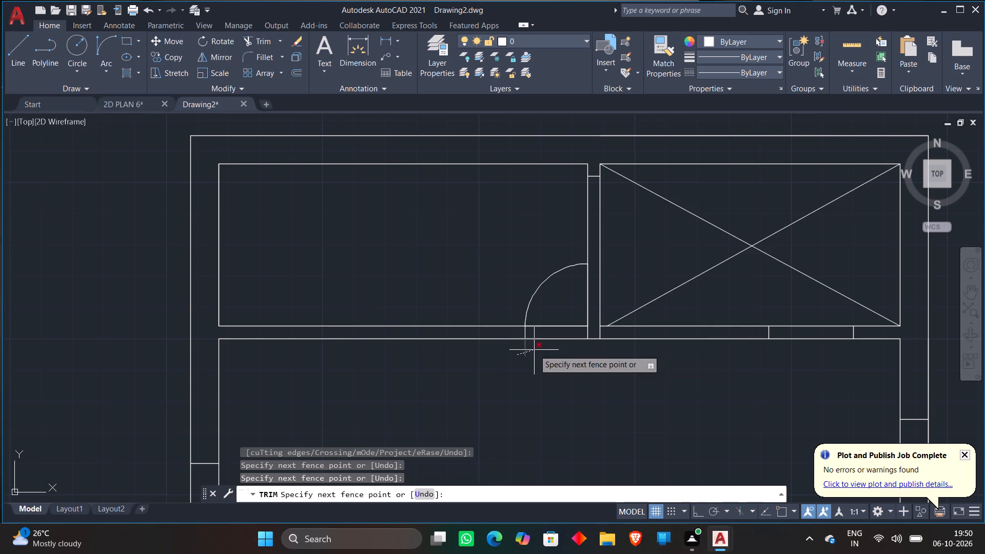
click(535, 350)
click(550, 344)
click(553, 322)
key(Escape)
scroll(566, 276, down, 2)
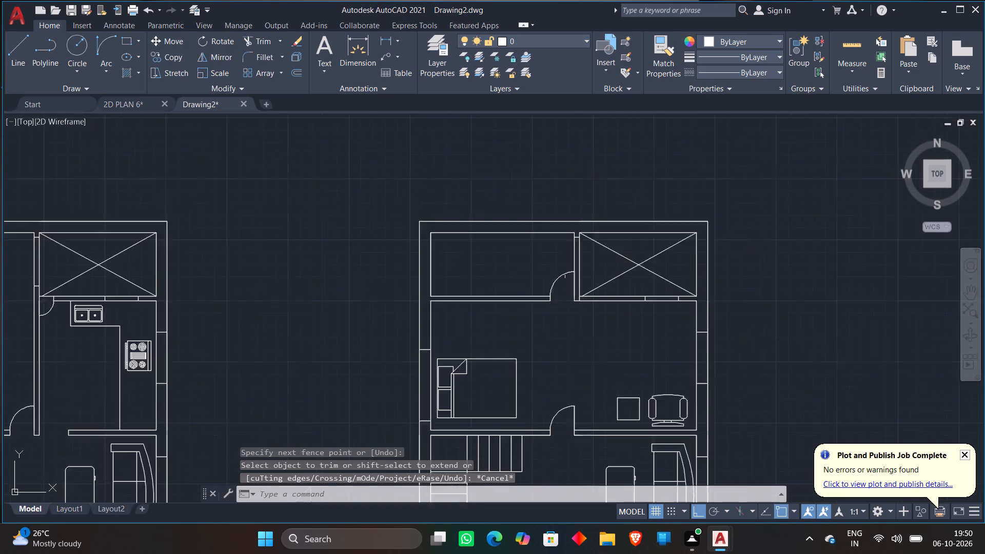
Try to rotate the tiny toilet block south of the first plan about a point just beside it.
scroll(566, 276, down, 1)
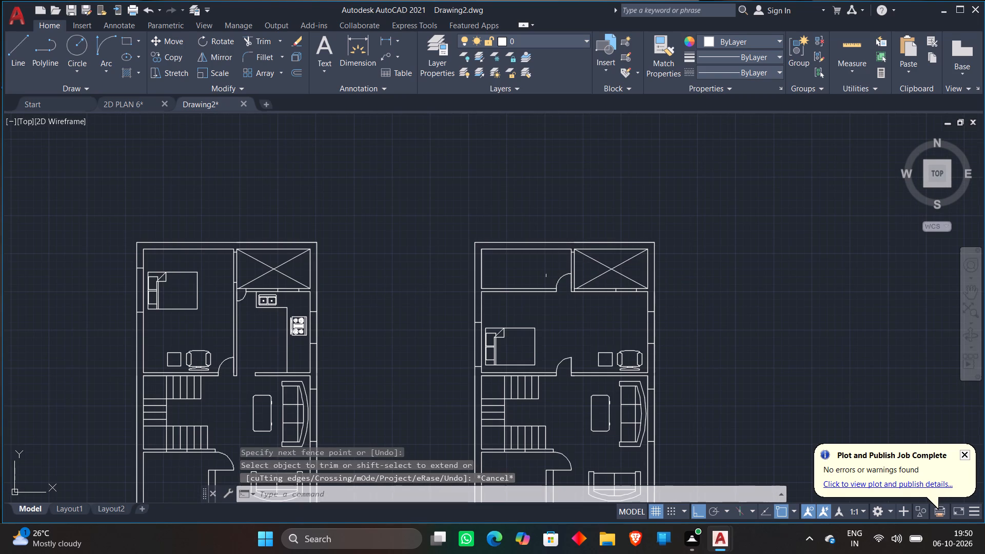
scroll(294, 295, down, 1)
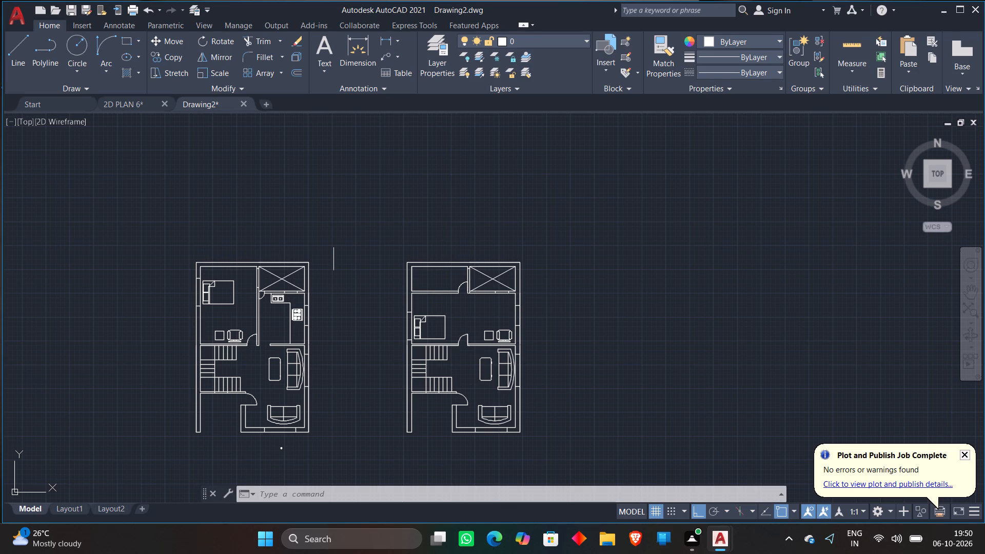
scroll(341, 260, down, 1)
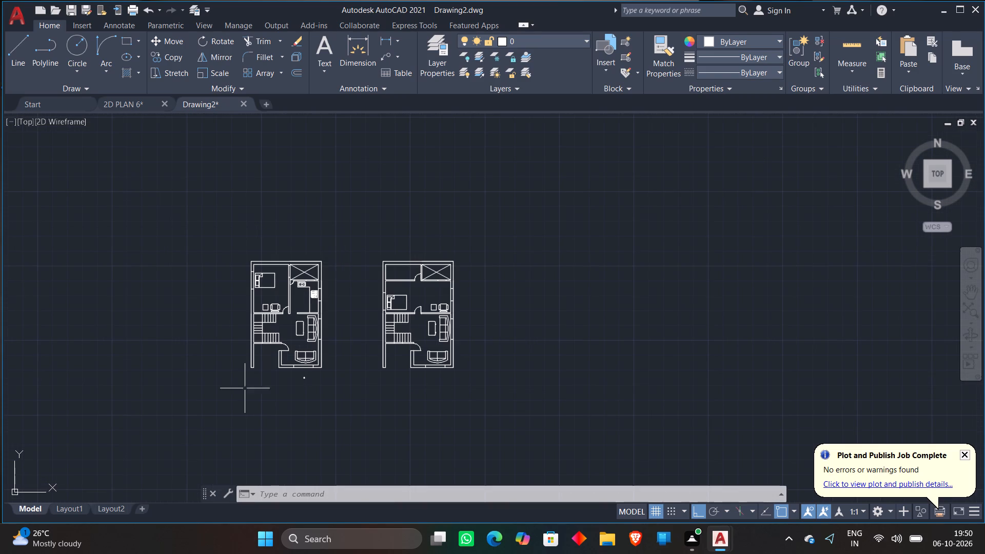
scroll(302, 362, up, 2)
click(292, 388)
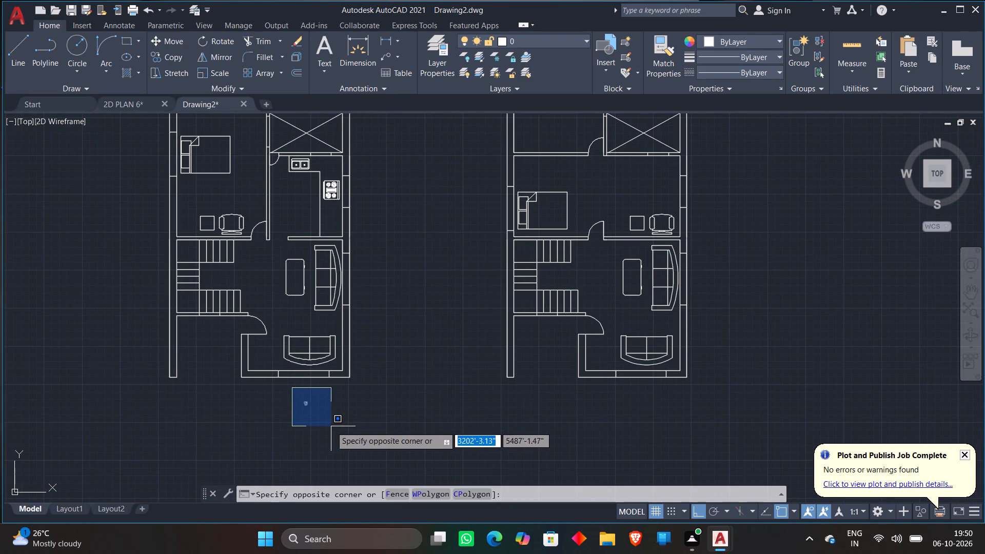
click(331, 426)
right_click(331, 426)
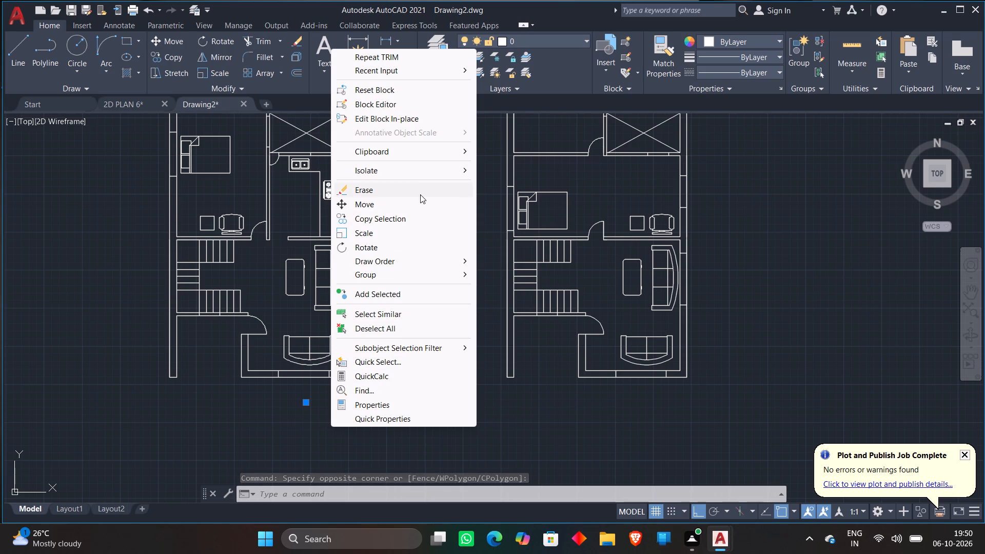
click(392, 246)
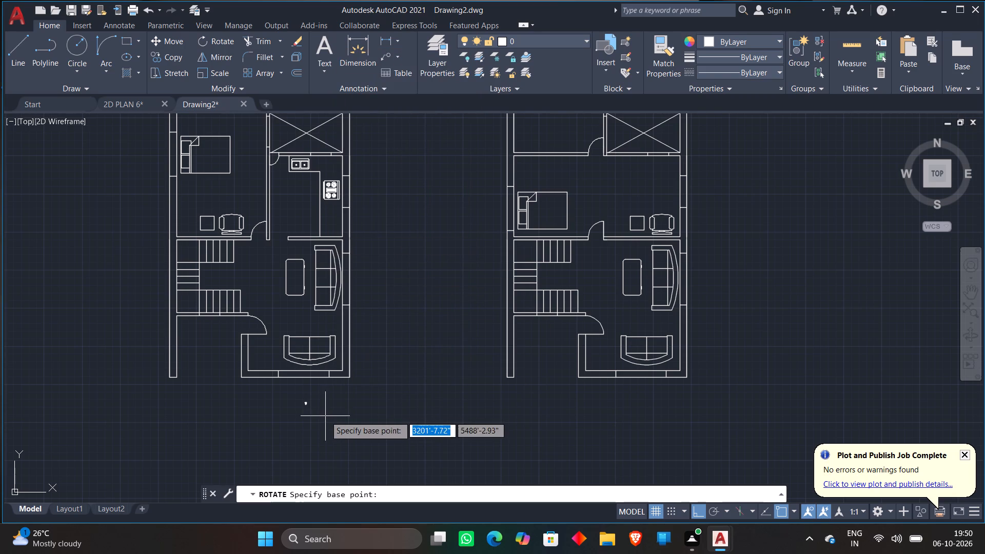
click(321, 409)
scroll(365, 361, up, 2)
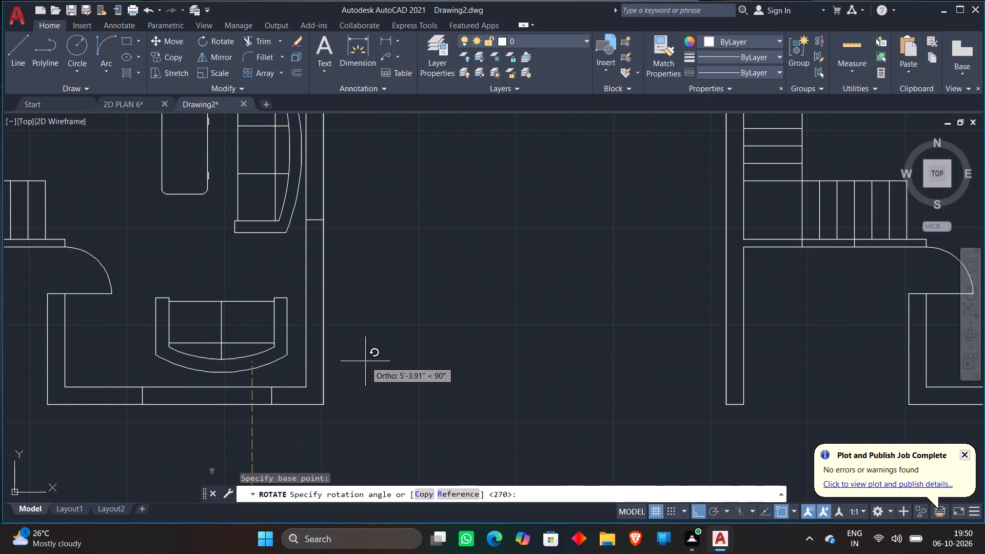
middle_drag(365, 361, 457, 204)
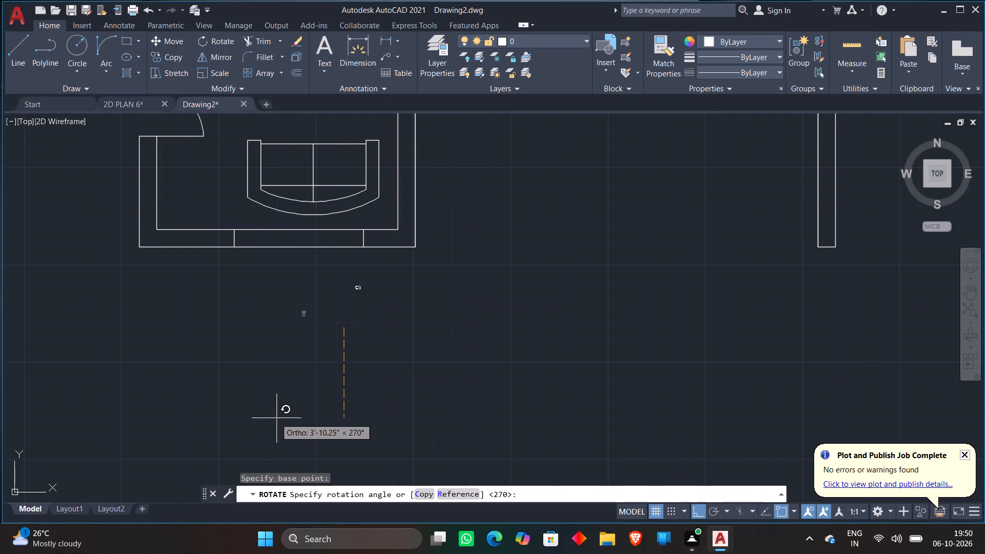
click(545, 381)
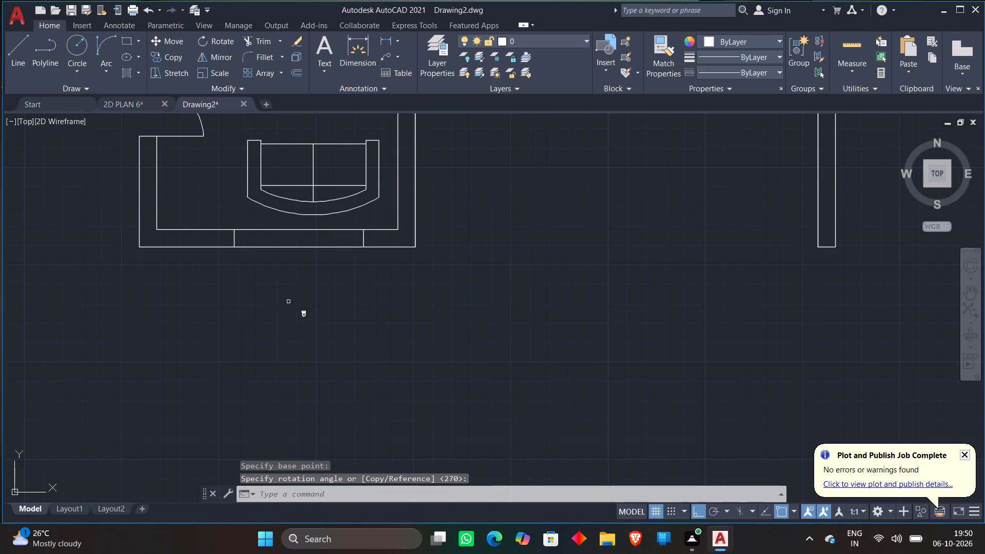
Rotate the tiny toilet block south of the first plan by 90° about a point just southeast of it.
click(288, 302)
click(331, 341)
click(336, 316)
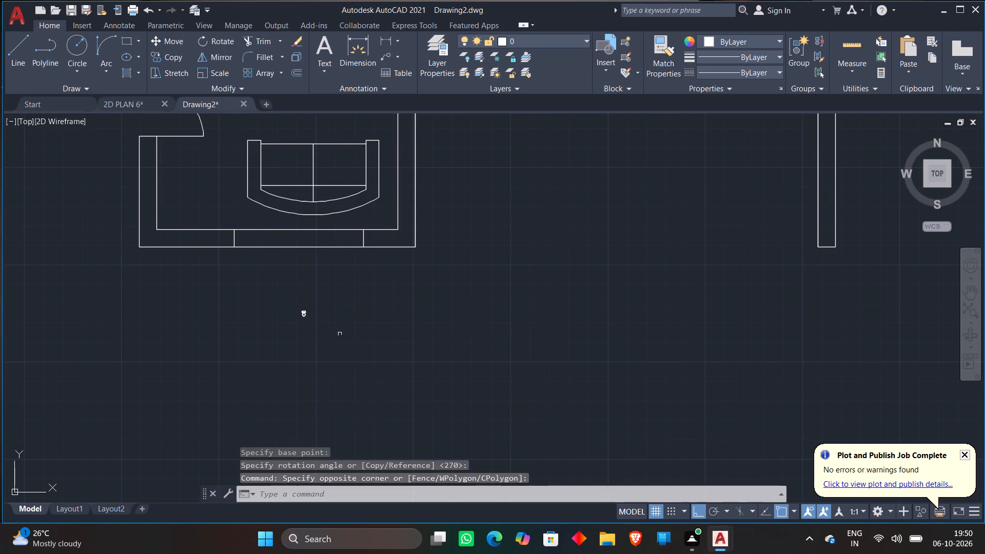
click(292, 302)
click(321, 350)
right_click(342, 333)
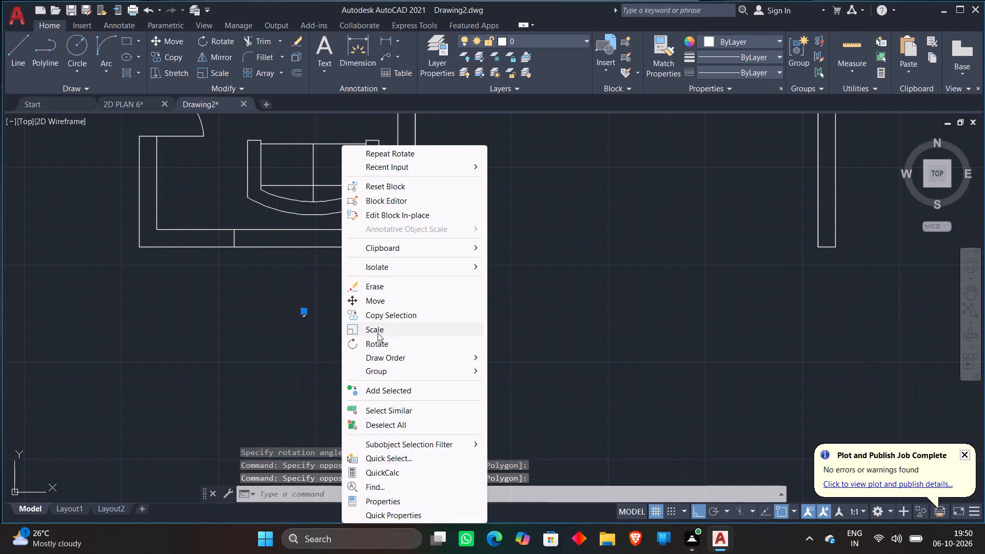
click(376, 346)
click(351, 334)
click(359, 292)
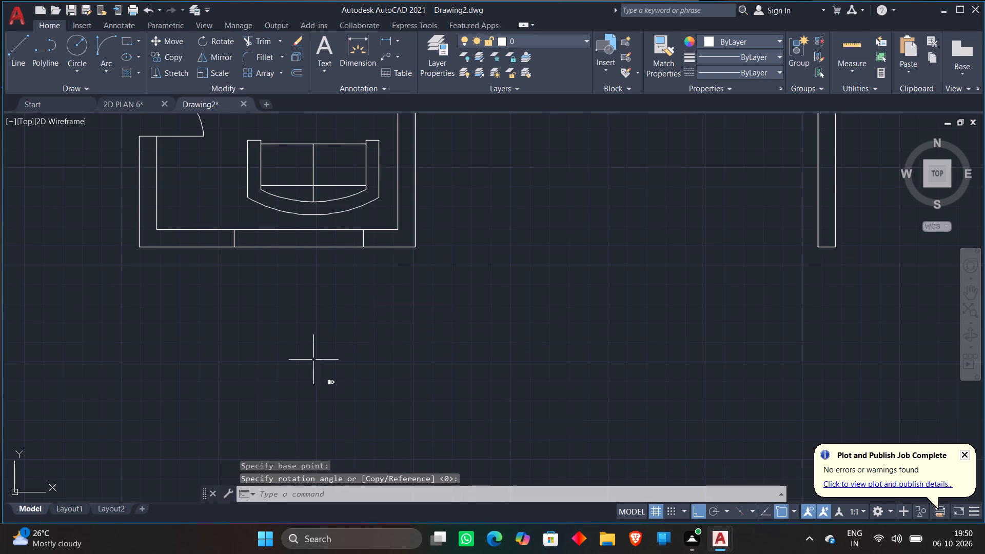
Scale up the rotated toilet block from a base point just east of it, with a freehand scale distance of about 1'-2".
click(313, 361)
click(349, 395)
right_click(351, 391)
click(388, 198)
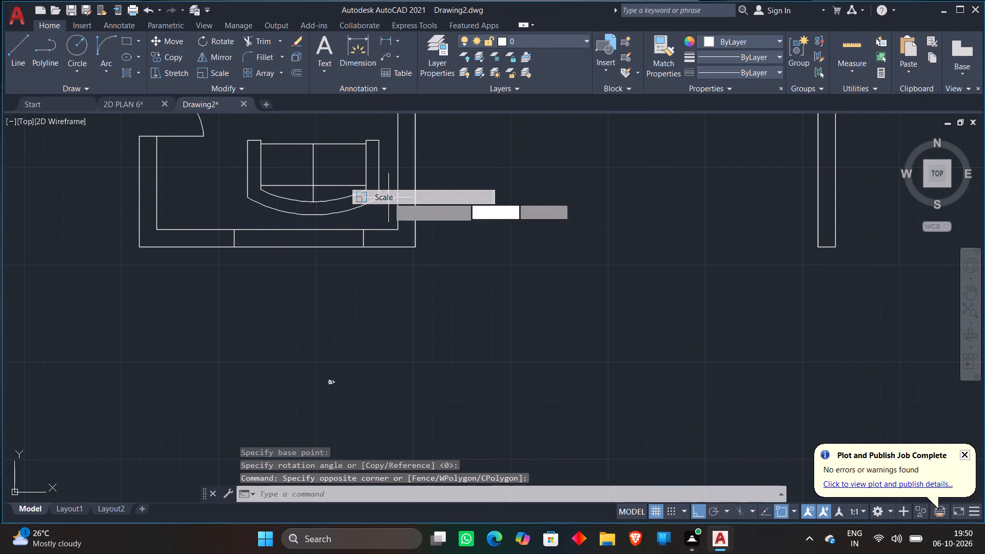
click(345, 381)
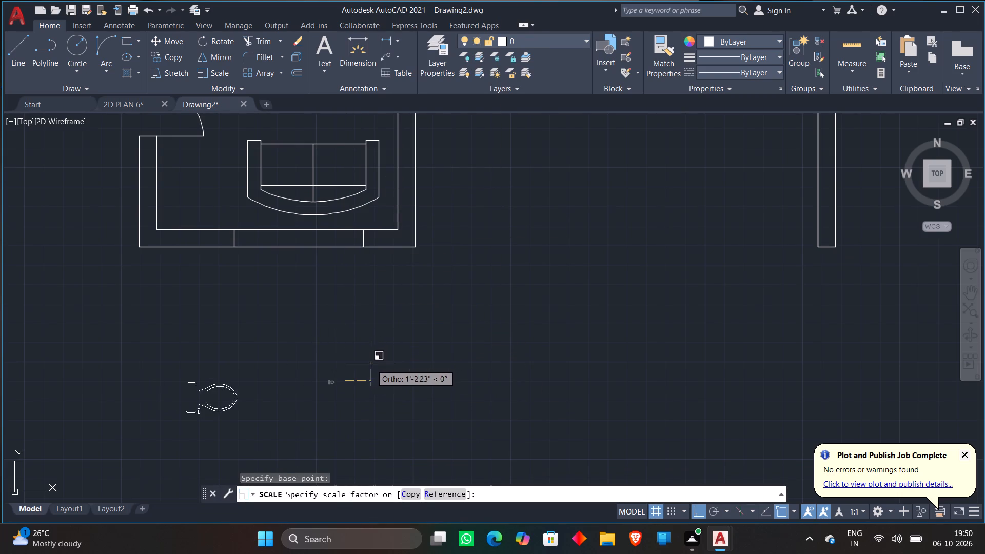
click(371, 364)
Move the enlarged toilet block, with Ortho off, into the second plan's new northwest room, its tank facing the west wall.
click(240, 388)
click(237, 391)
click(237, 391)
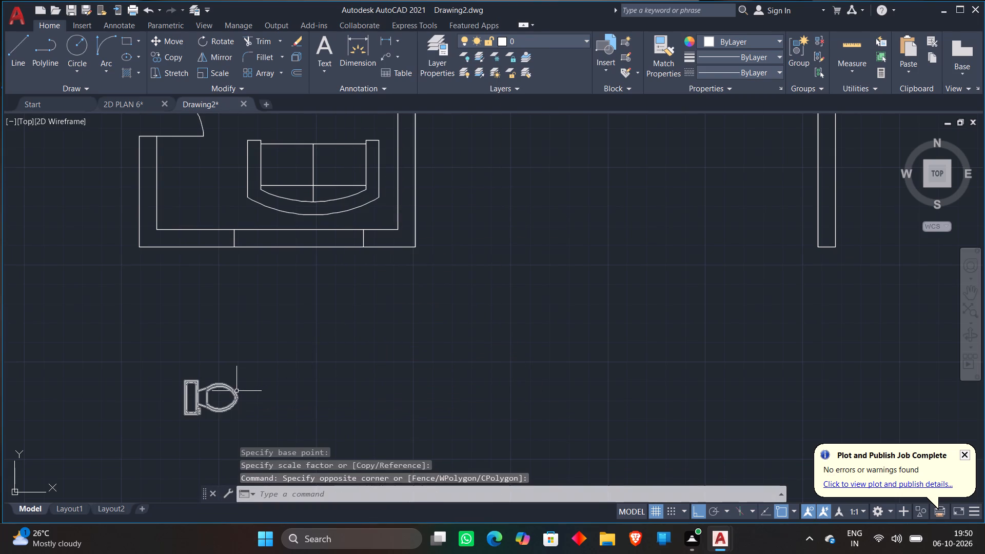
click(233, 392)
text(M)
key(space)
click(233, 392)
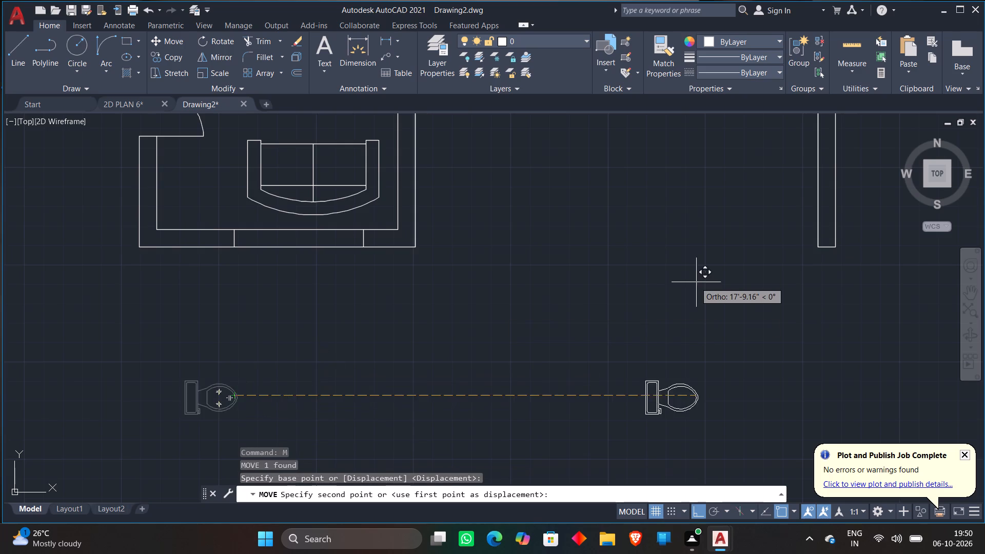
scroll(698, 282, down, 3)
middle_drag(698, 282, 543, 457)
key(F8)
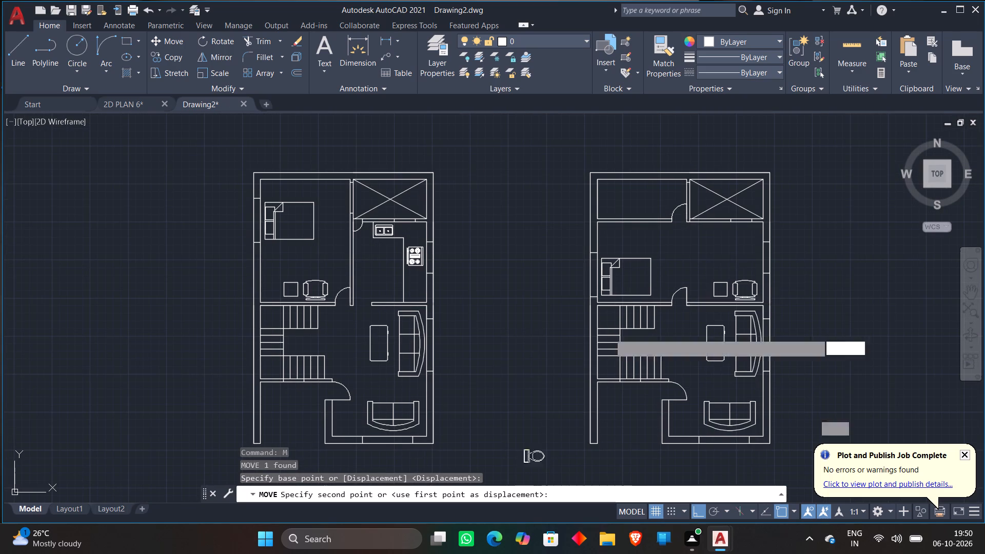
scroll(616, 189, up, 3)
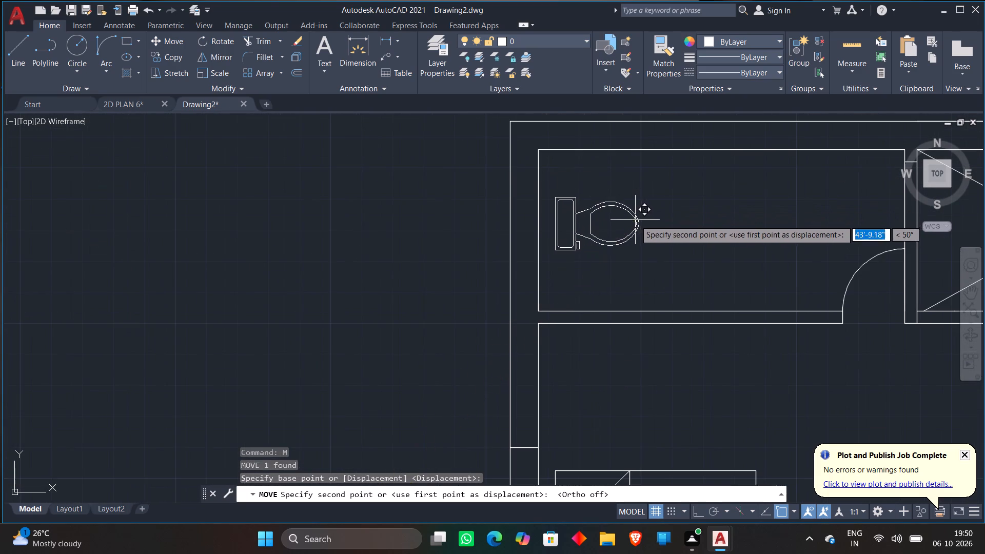
click(634, 223)
key(Escape)
scroll(645, 228, down, 4)
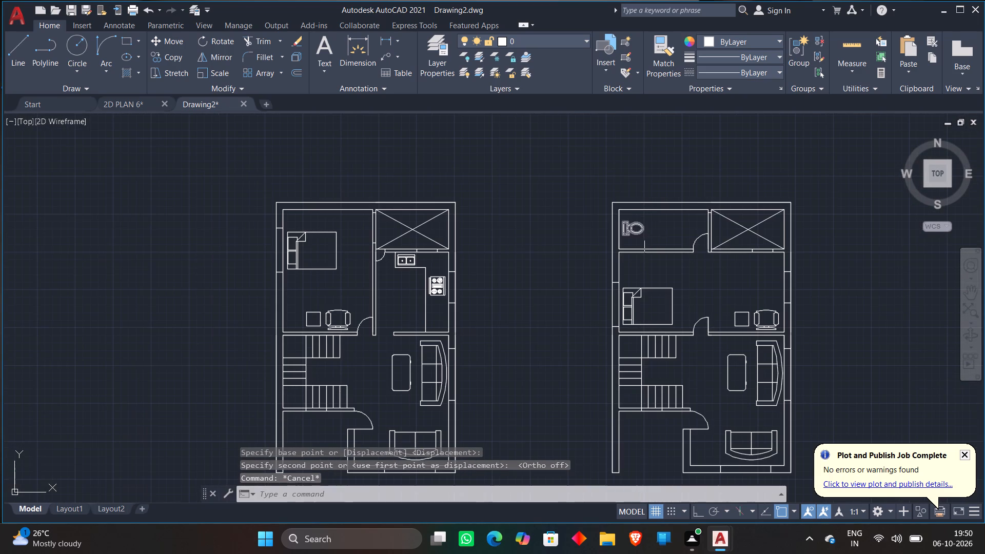
scroll(612, 314, down, 2)
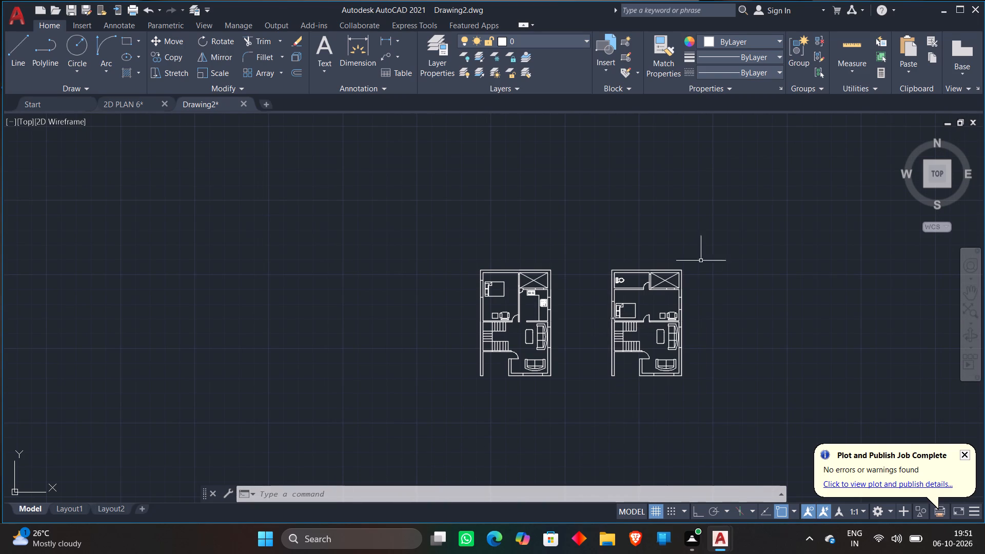
key(Escape)
Draw a vertical window centre line in the first plan's west bedroom wall, between the midpoints of the two window end lines.
scroll(507, 321, up, 3)
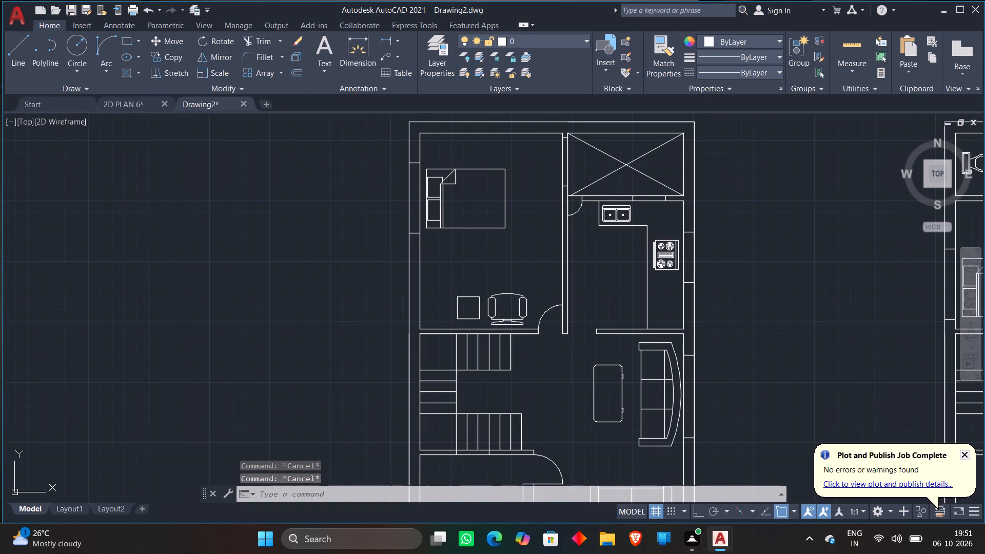
text(L)
key(space)
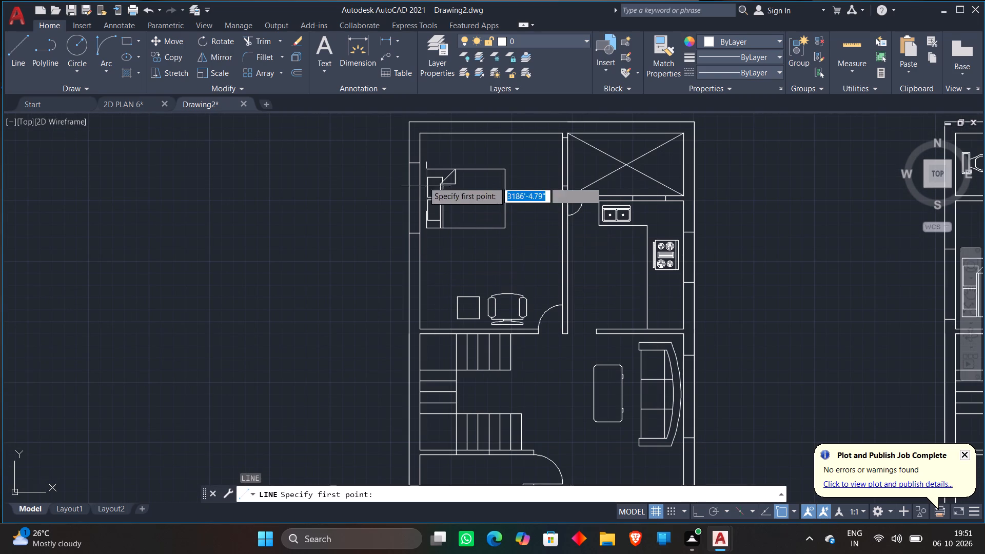
click(413, 164)
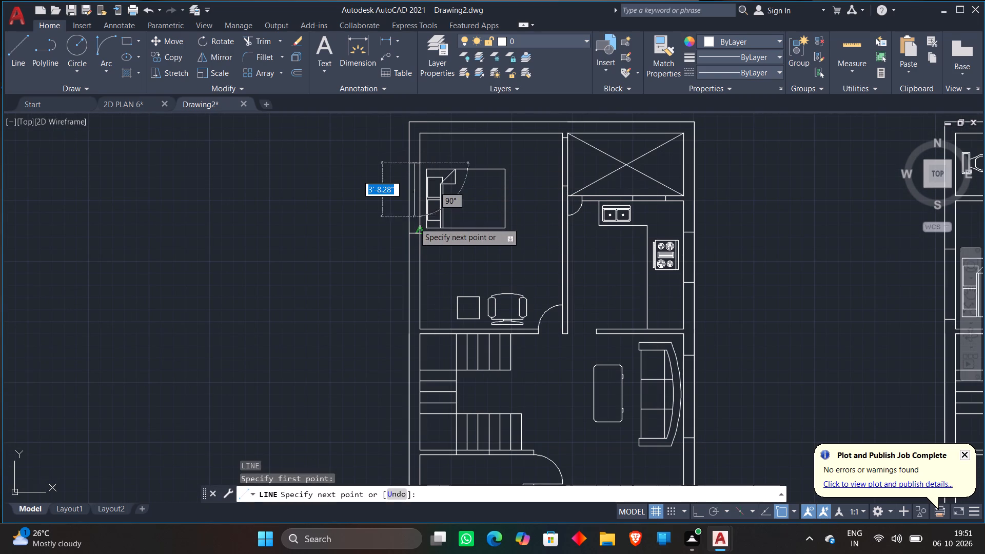
scroll(416, 228, up, 5)
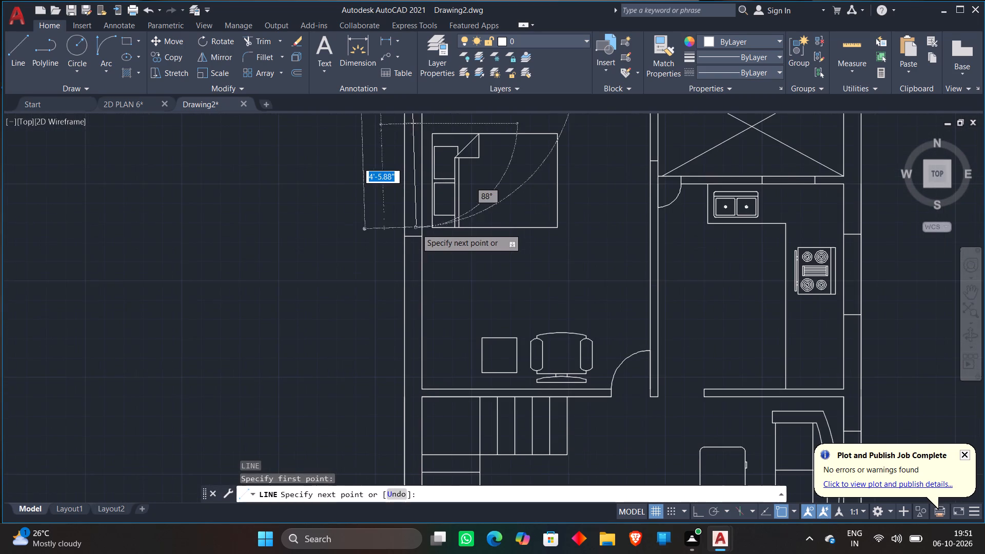
click(405, 241)
key(space)
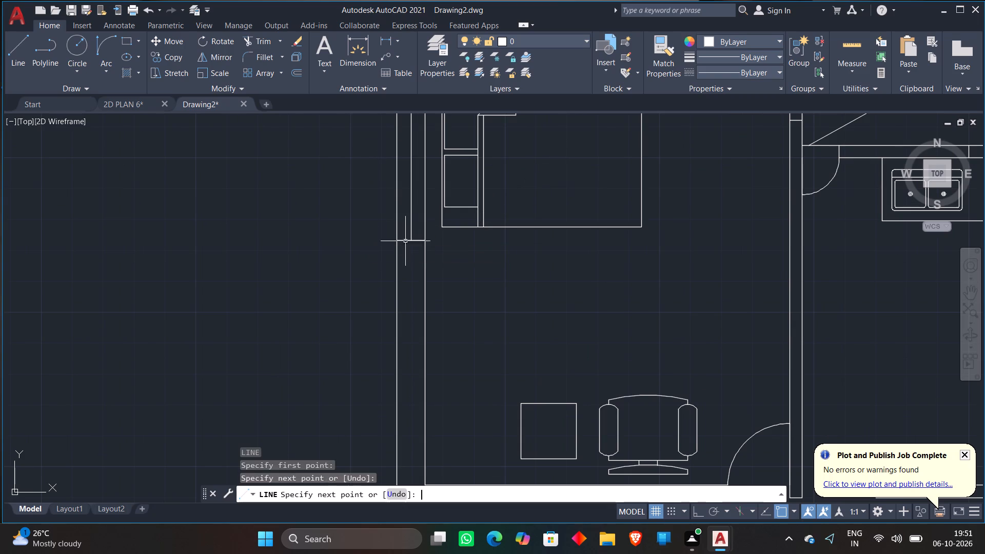
Draw a horizontal window centre line in the first plan's wall south of the stairs, between the window end lines' midpoints.
scroll(412, 231, down, 3)
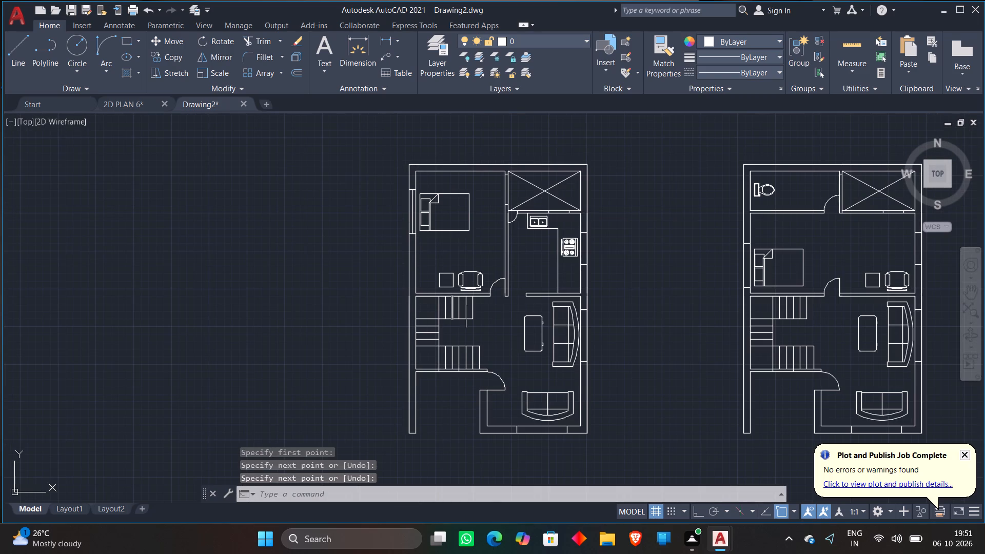
scroll(447, 387, up, 4)
key(space)
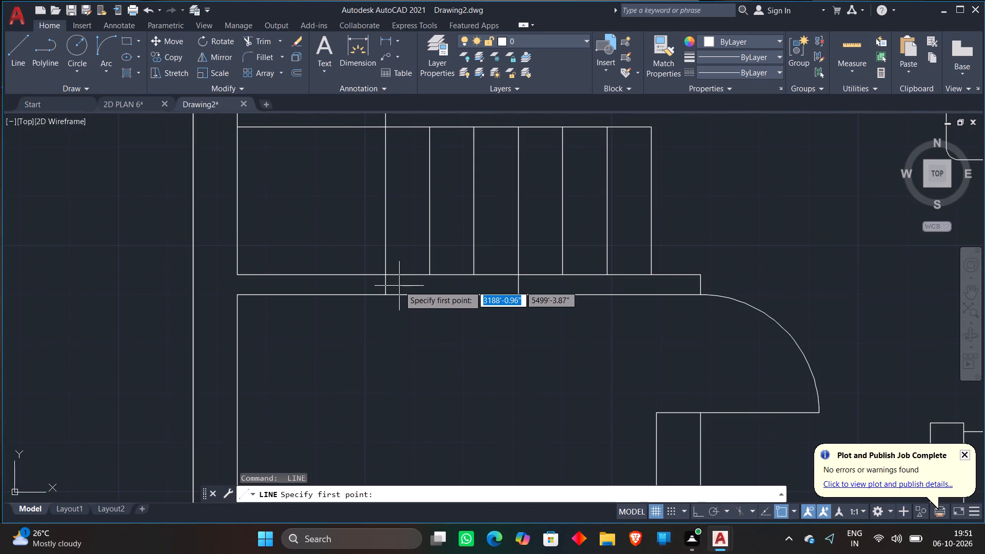
click(388, 285)
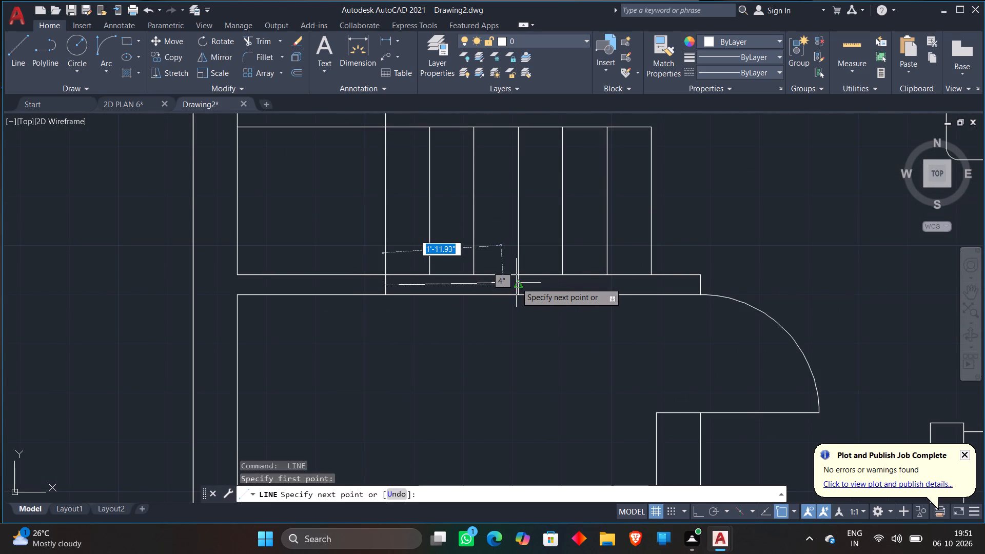
click(519, 284)
key(space)
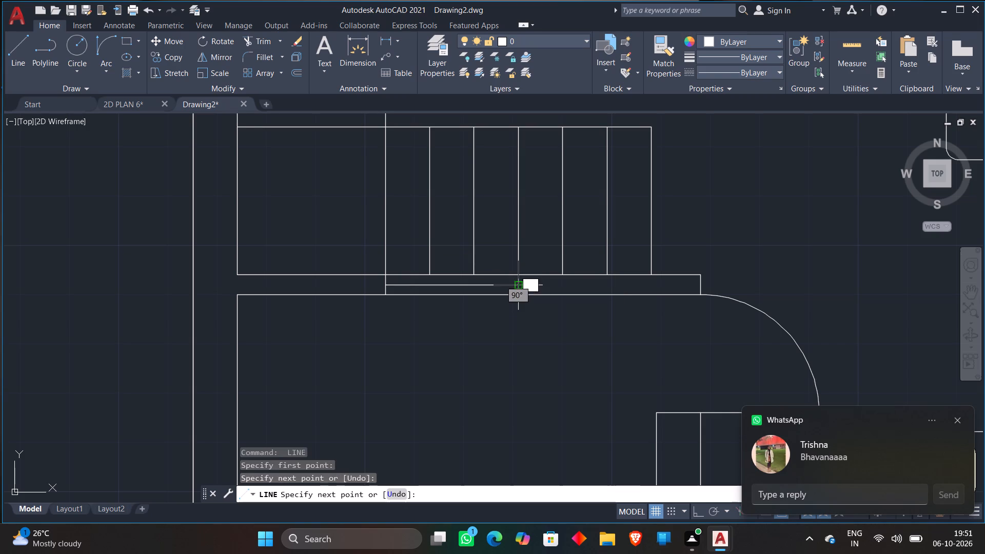
Draw a horizontal window centre line in the first plan's south living-room wall, between the midpoints of the window end lines.
scroll(760, 203, down, 1)
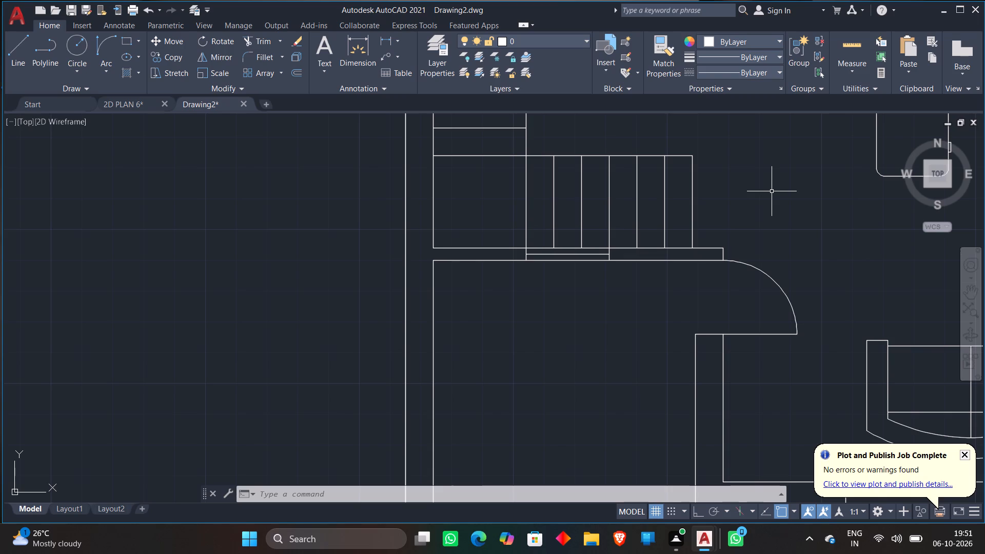
scroll(730, 126, down, 2)
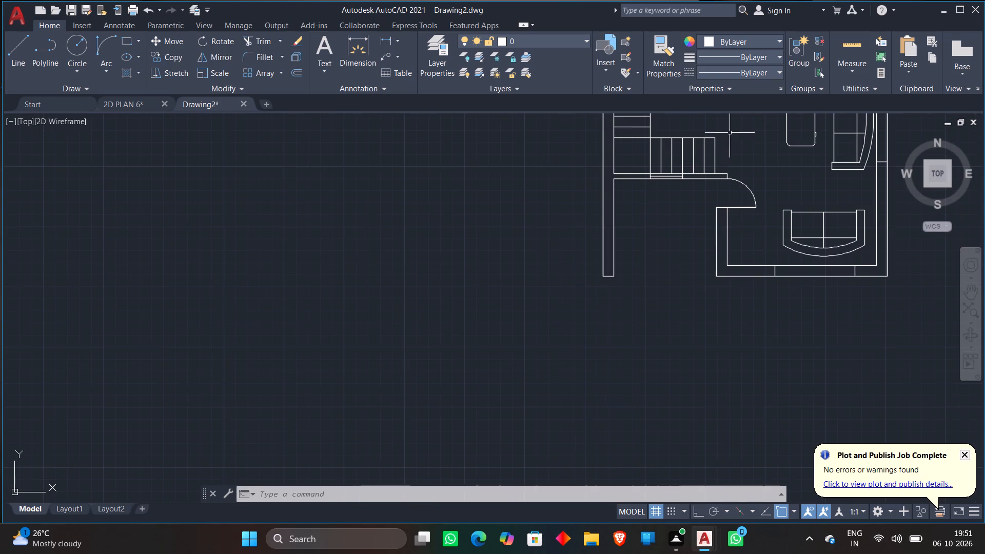
text(L)
key(space)
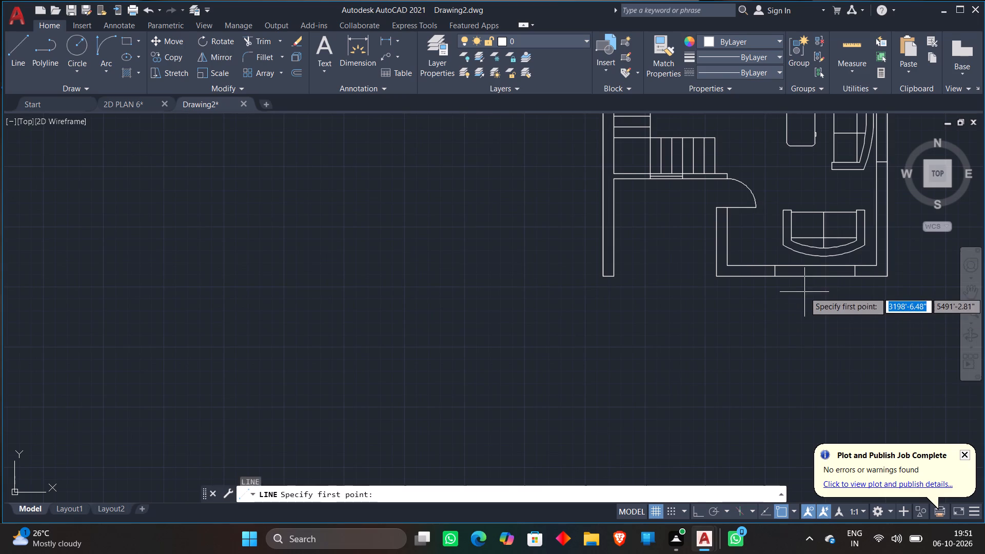
scroll(803, 288, up, 2)
middle_drag(763, 325, 558, 357)
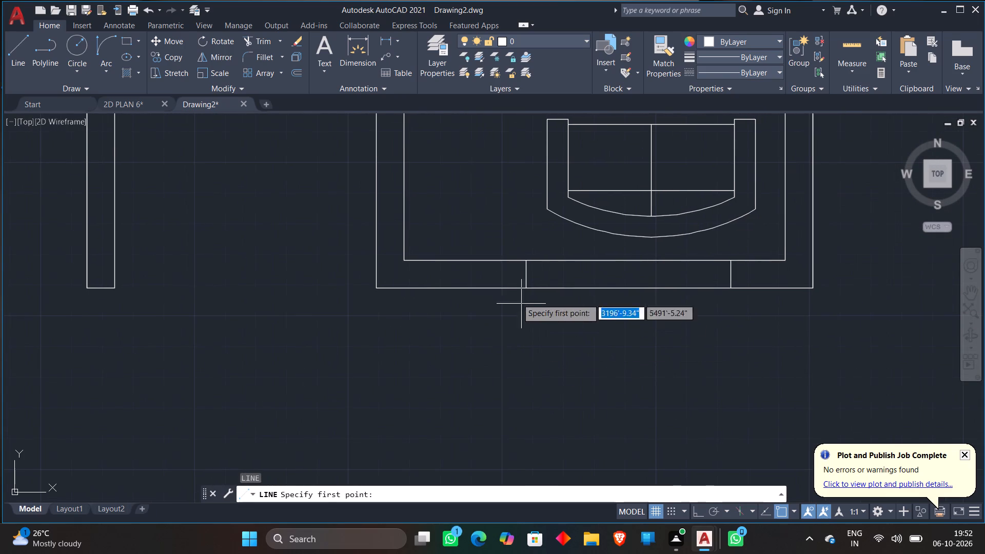
click(524, 276)
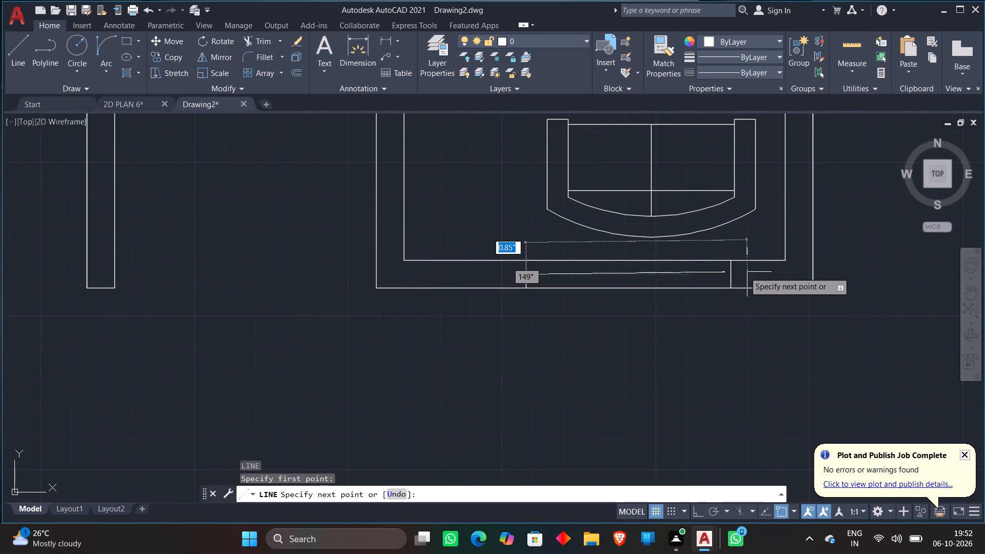
click(732, 272)
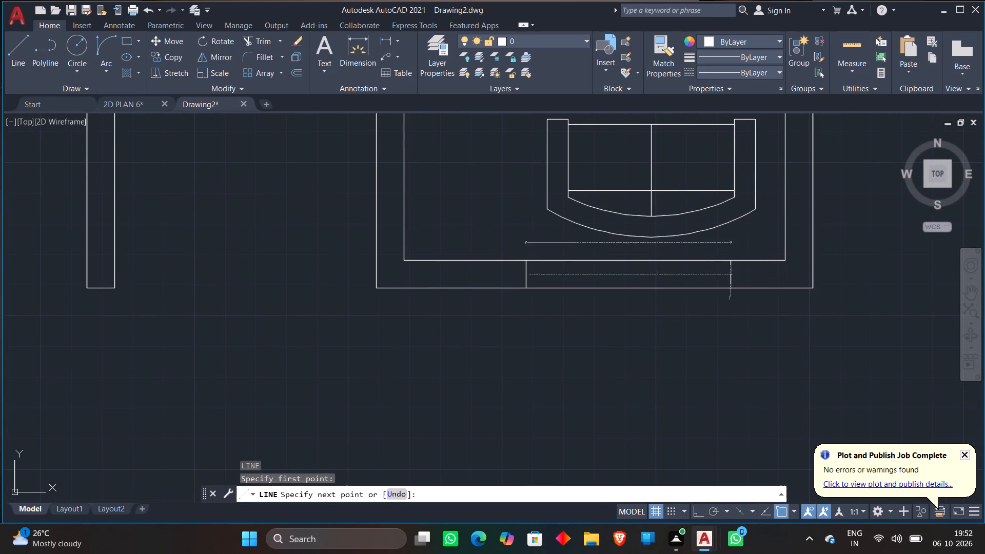
Draw a vertical window centre line in the first plan's east living-room wall, between the midpoints of the window end lines.
key(Escape)
scroll(742, 350, down, 4)
scroll(773, 221, up, 1)
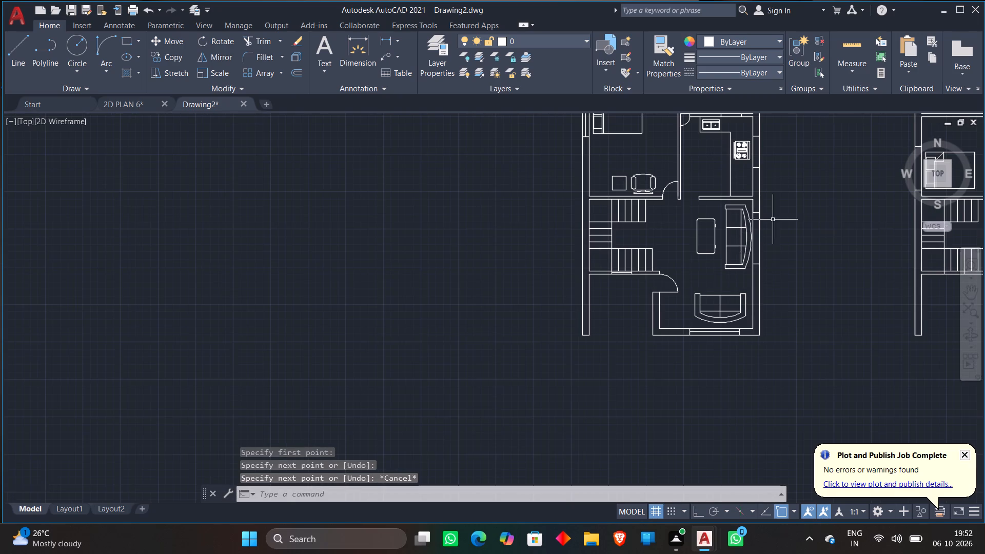
scroll(773, 219, up, 1)
key(l)
key(space)
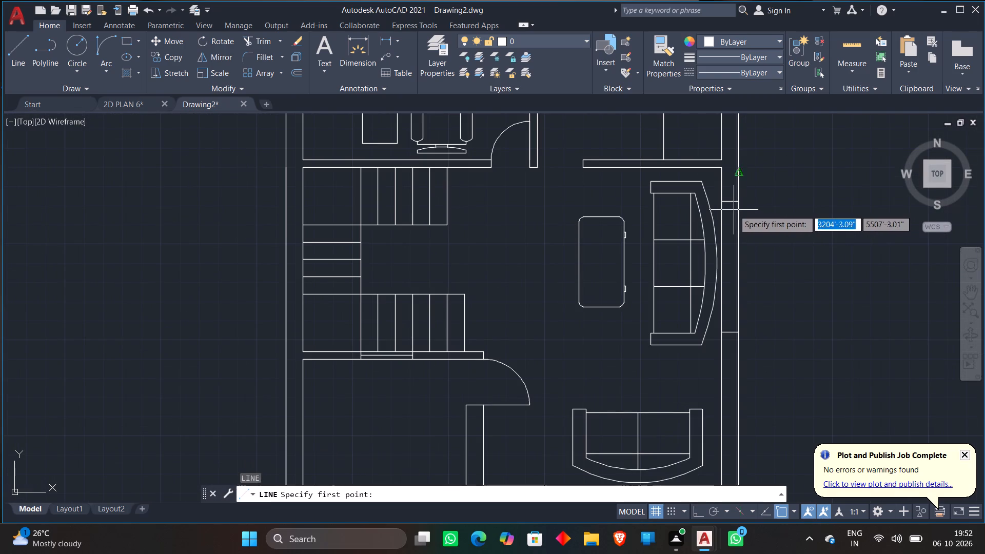
scroll(733, 208, up, 2)
click(722, 191)
scroll(723, 320, down, 1)
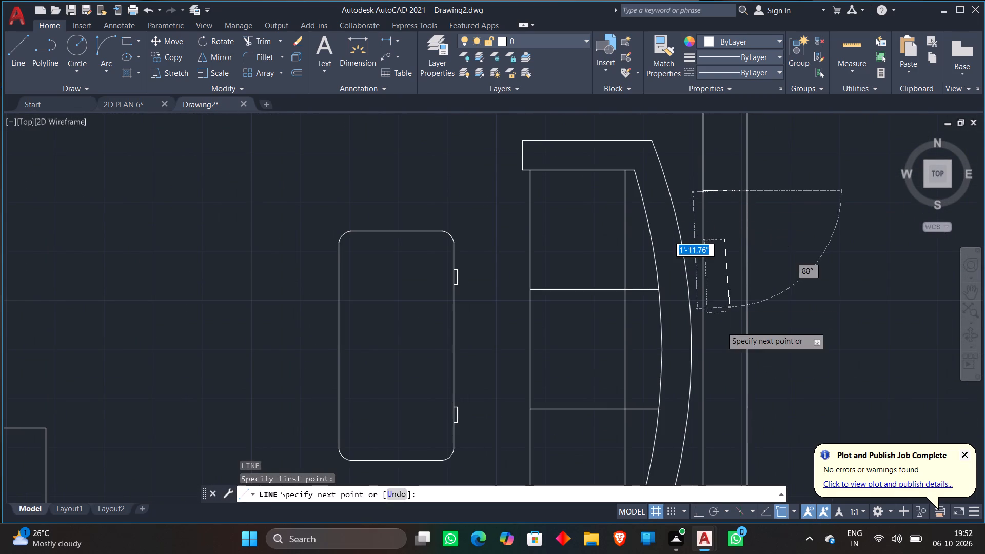
scroll(717, 336, down, 1)
middle_drag(717, 336, 723, 224)
scroll(726, 270, up, 2)
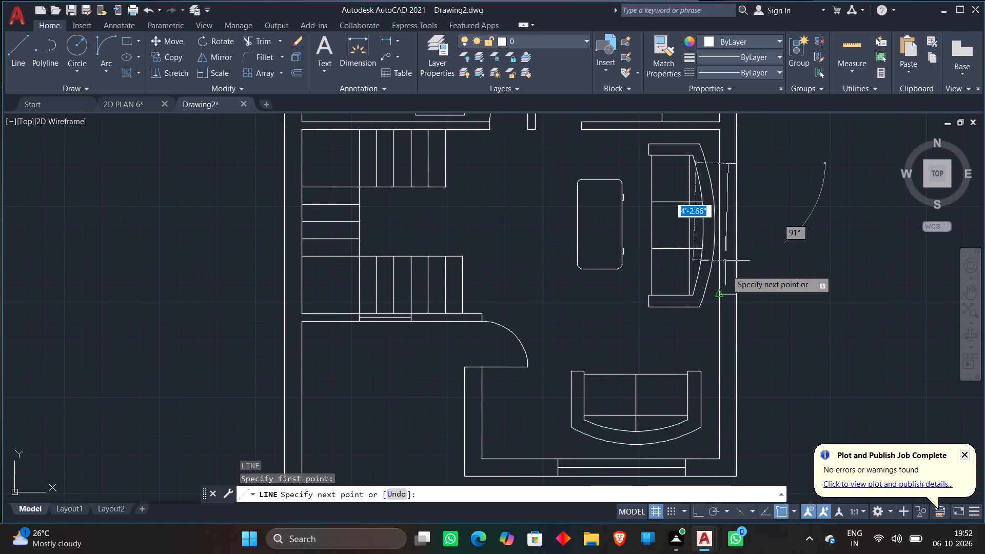
scroll(726, 270, up, 1)
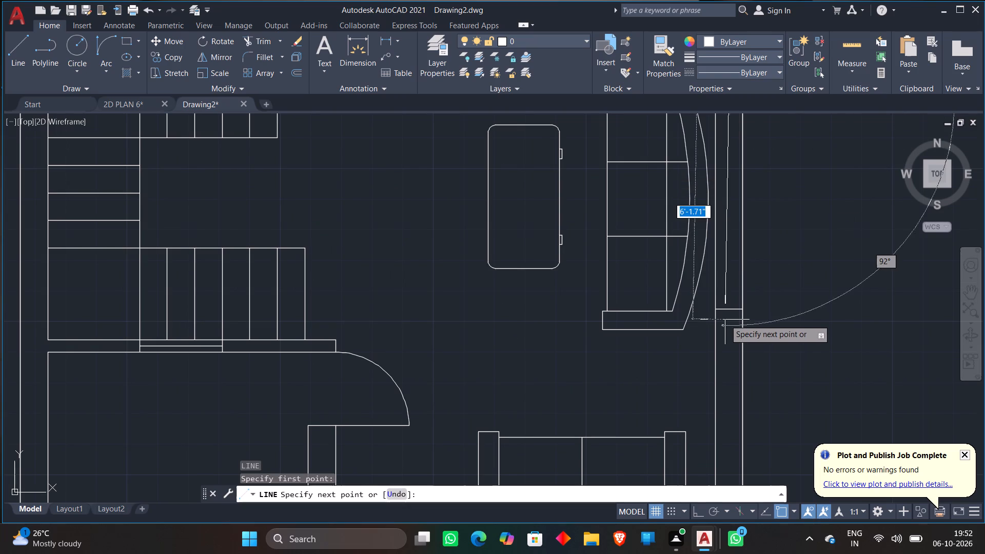
click(727, 306)
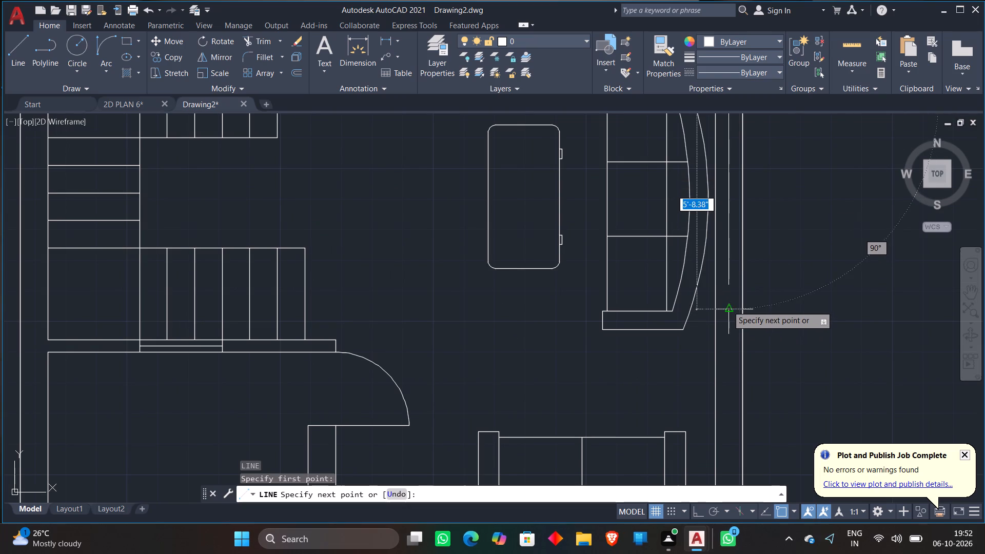
key(Escape)
scroll(727, 306, down, 2)
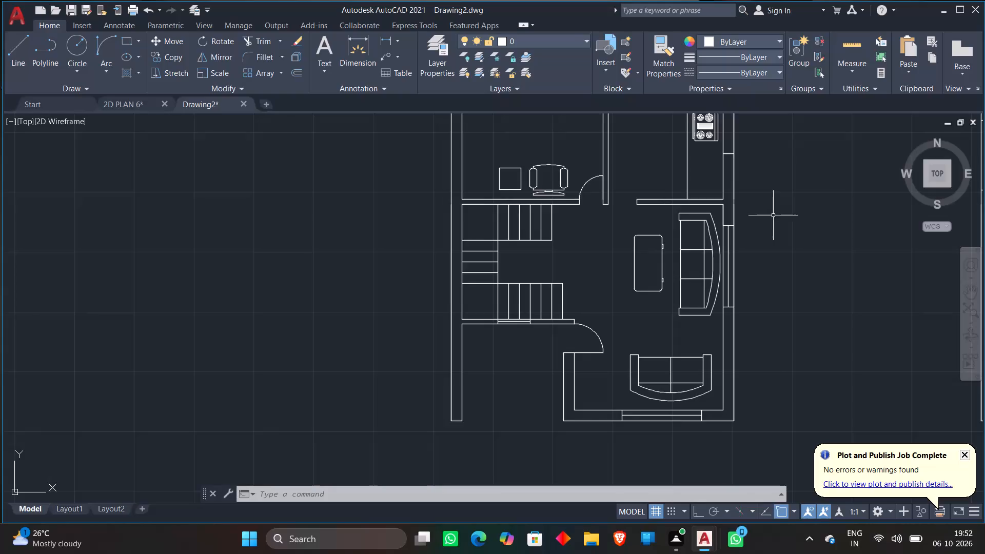
Draw a vertical window centre line in the first plan's east kitchen wall beside the stove, between the window end lines' midpoints.
middle_drag(773, 211, 757, 269)
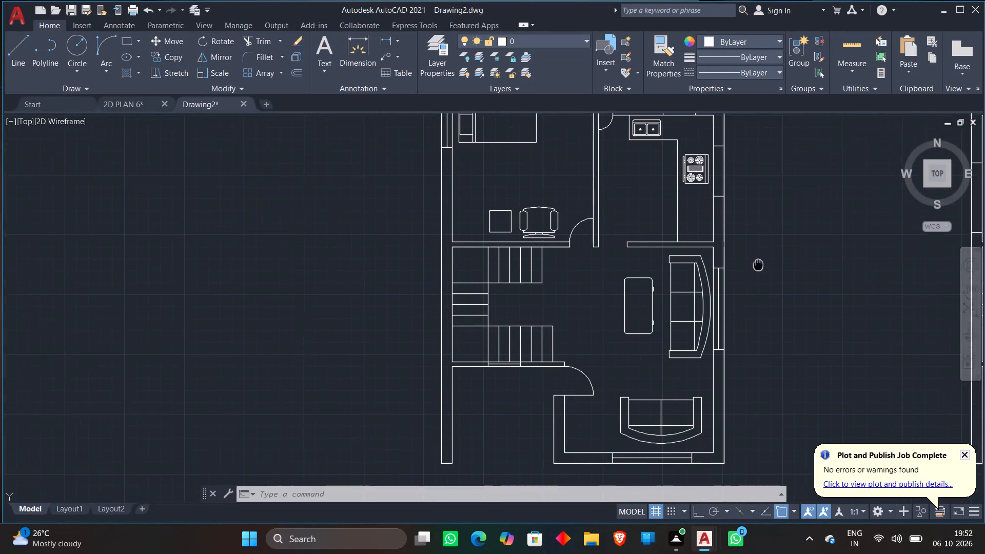
middle_drag(757, 269, 723, 330)
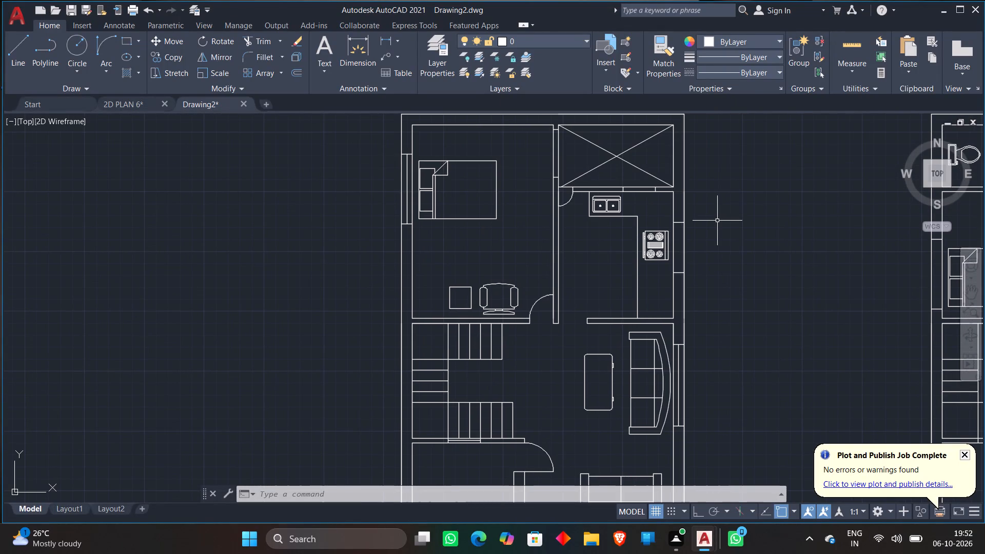
text(L)
key(space)
scroll(671, 215, up, 3)
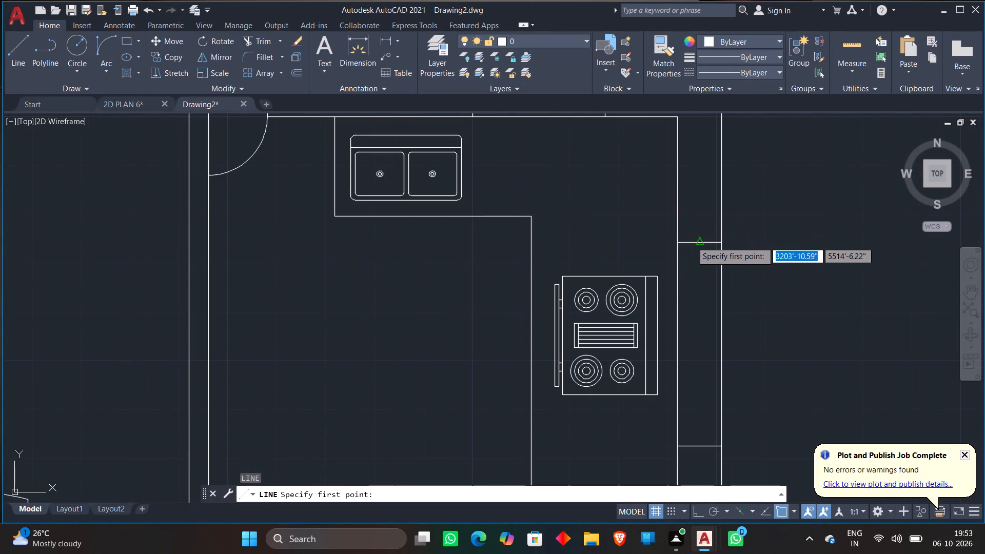
click(694, 242)
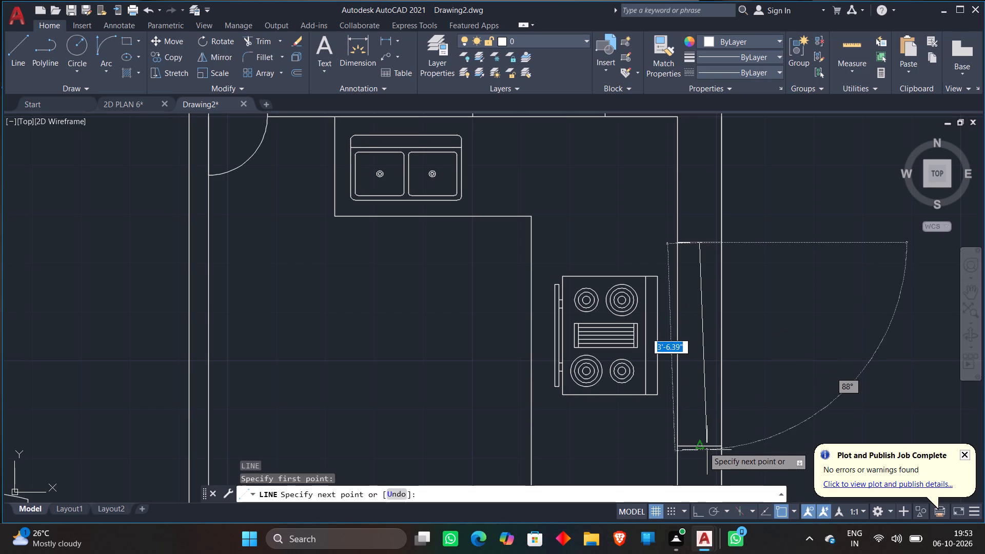
click(700, 443)
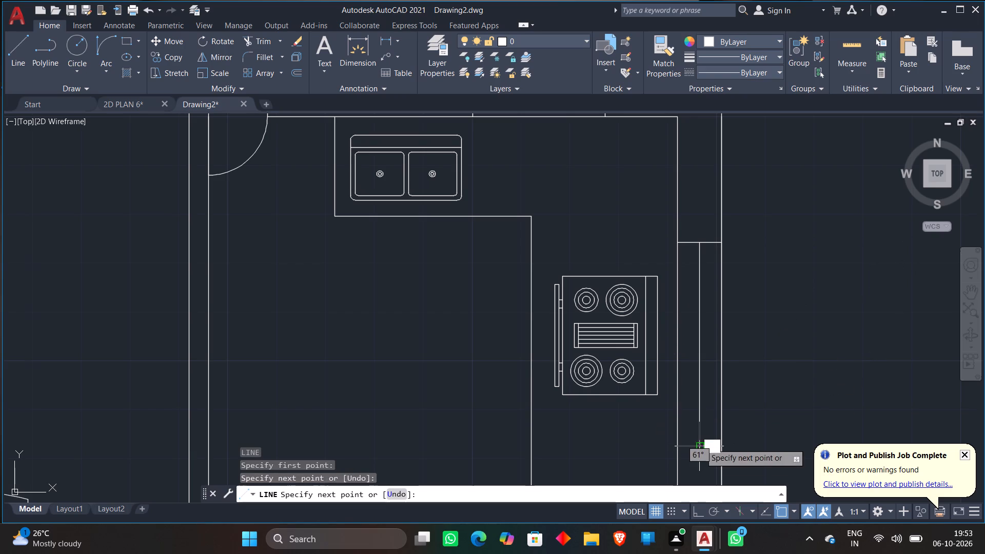
key(Escape)
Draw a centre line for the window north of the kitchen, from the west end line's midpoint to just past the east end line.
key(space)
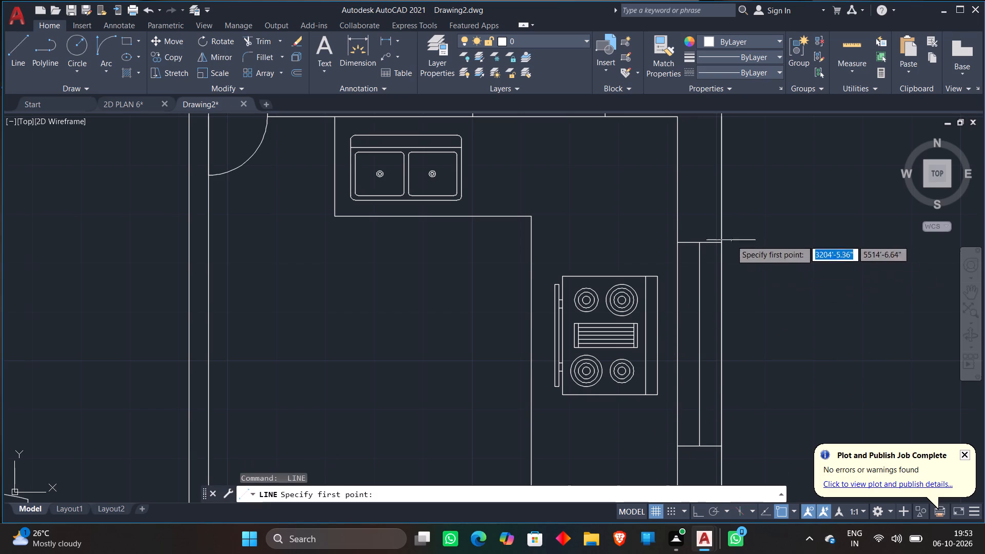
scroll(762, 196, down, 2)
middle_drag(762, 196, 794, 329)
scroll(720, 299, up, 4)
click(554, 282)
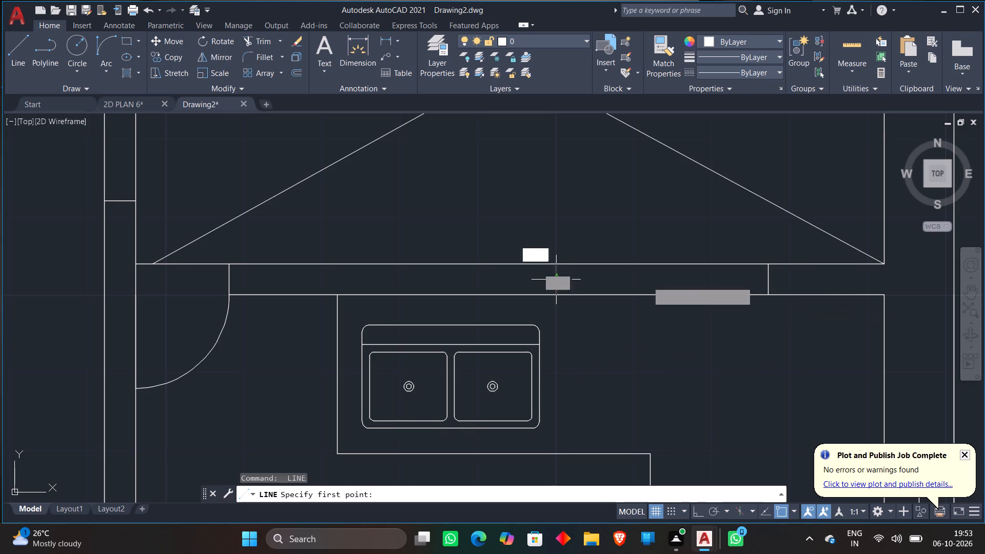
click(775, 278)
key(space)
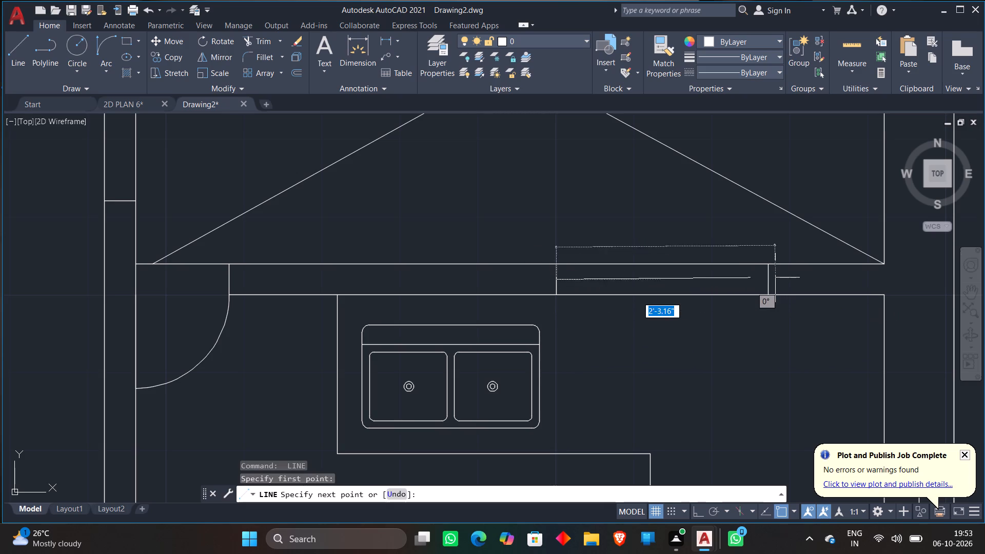
With Ortho on, draw a vertical window centre line between the bedroom and the crossed shaft, stopping just short of the south end line.
scroll(580, 199, down, 3)
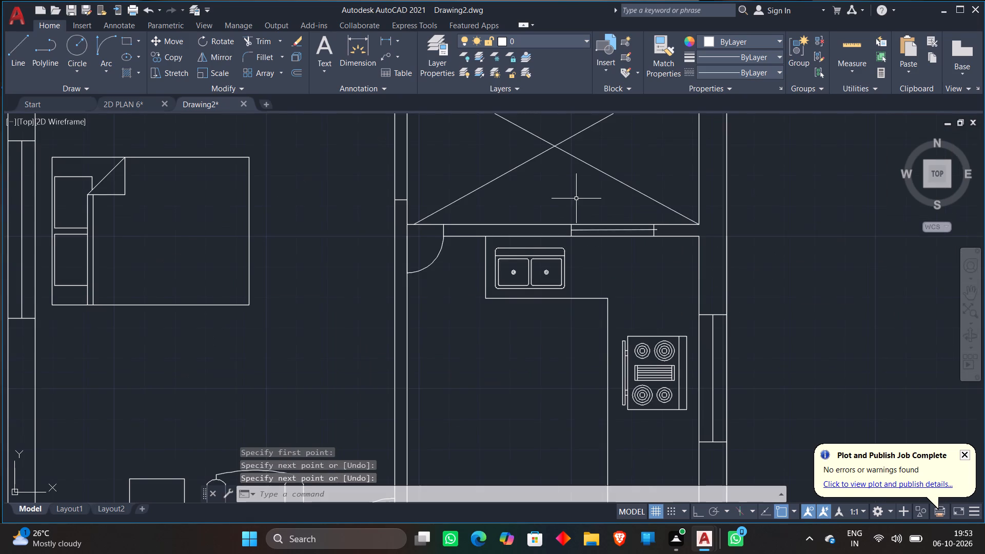
middle_drag(576, 199, 615, 288)
key(space)
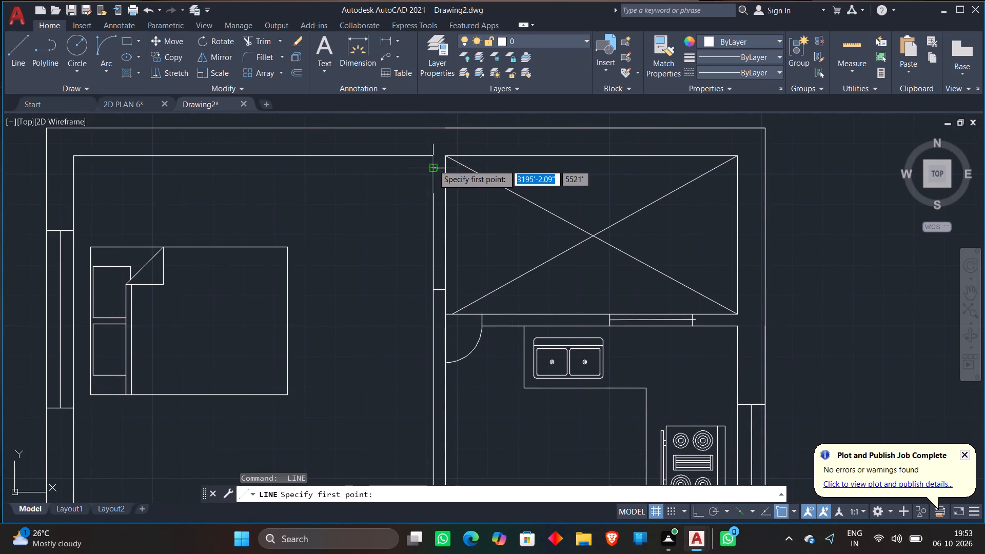
scroll(433, 165, up, 2)
click(442, 172)
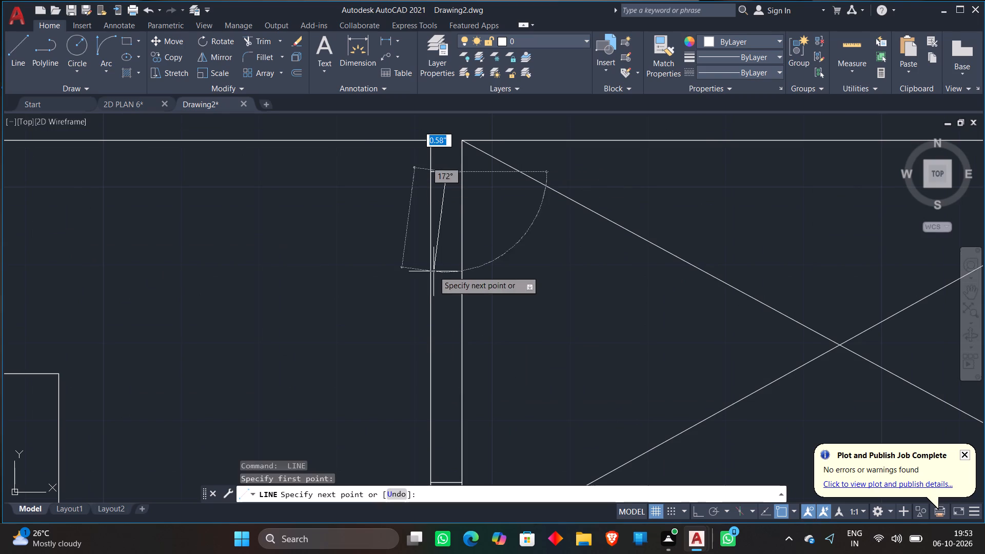
scroll(432, 300, down, 1)
middle_drag(433, 302, 494, 204)
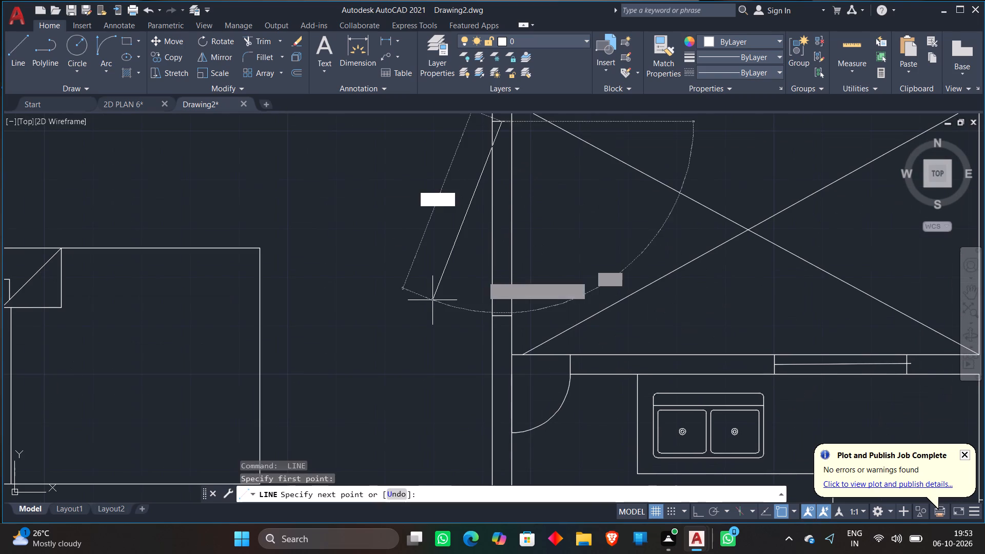
scroll(509, 292, up, 2)
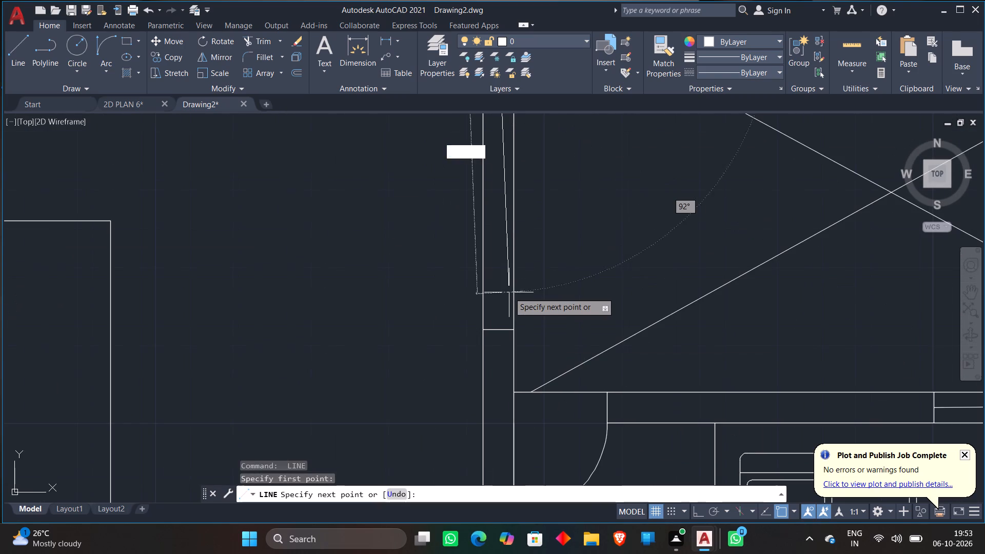
scroll(509, 300, up, 2)
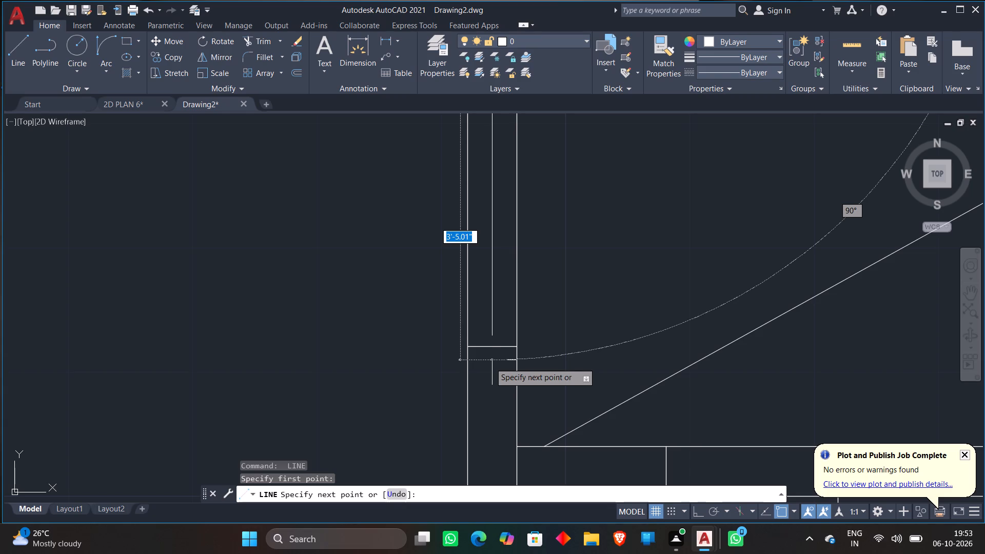
key(F8)
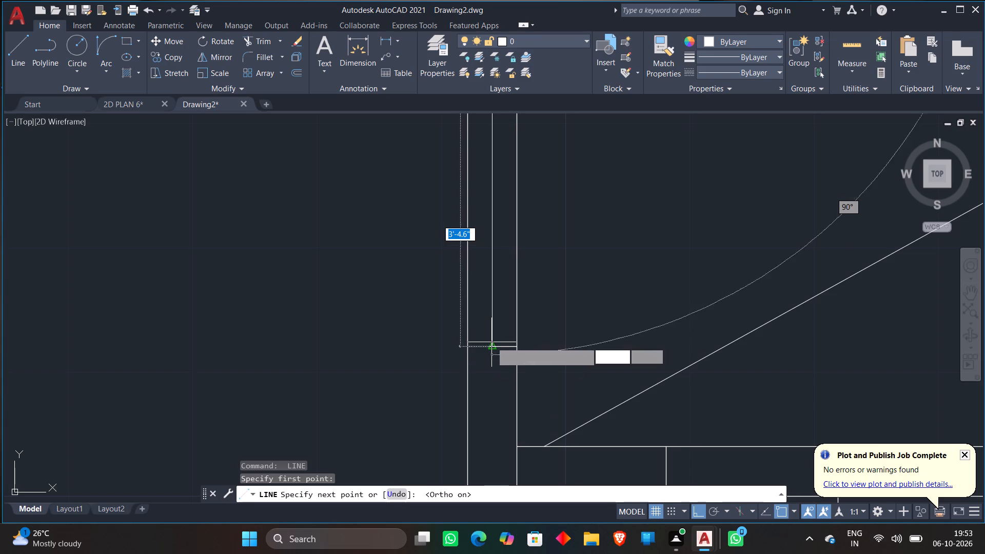
click(491, 340)
key(Escape)
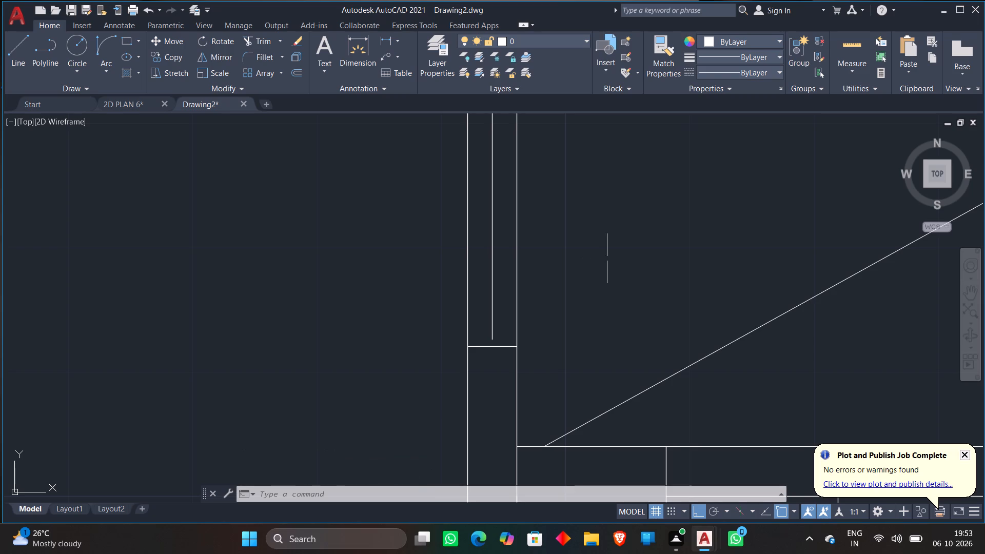
Extend the bedroom–shaft window's centre line to the window's south end line.
text(EX)
key(space)
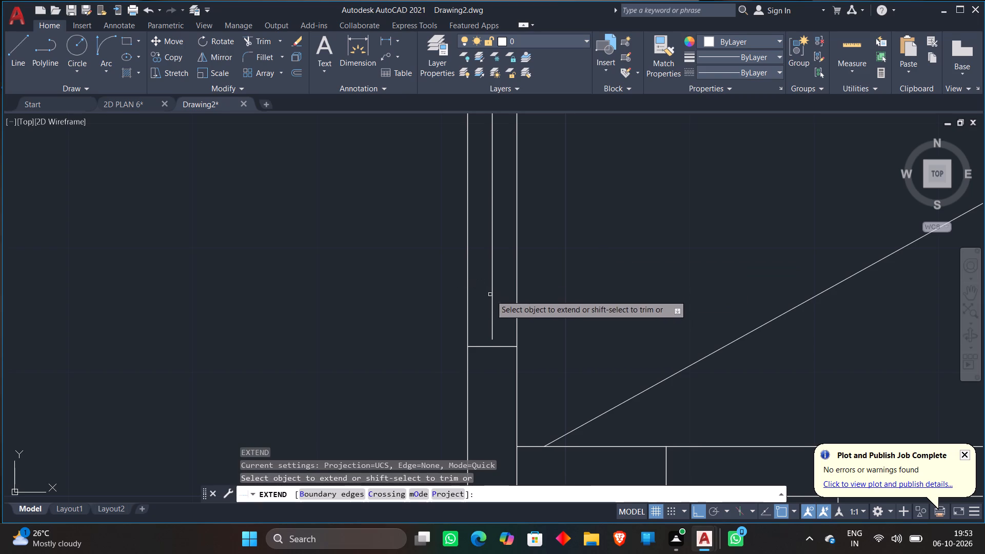
click(496, 300)
click(491, 307)
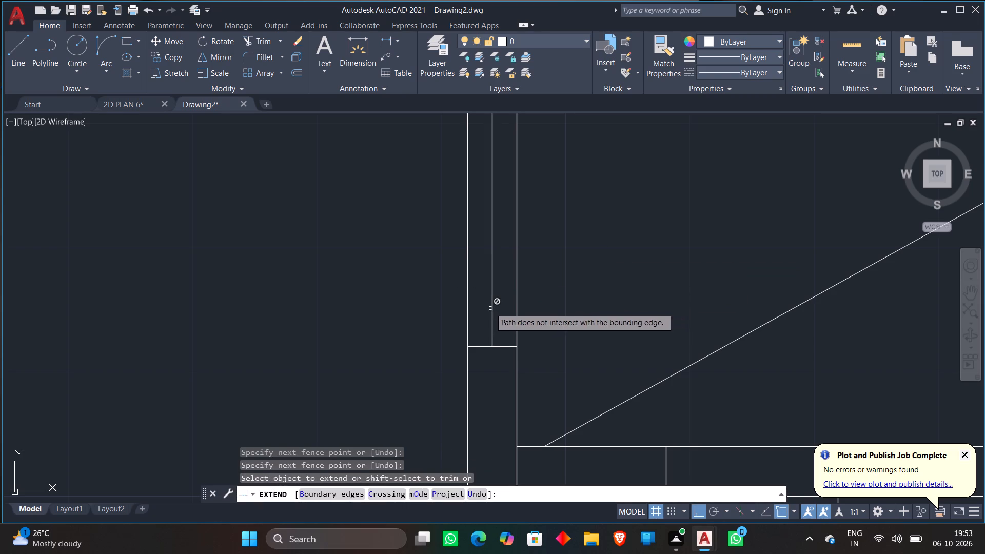
key(Escape)
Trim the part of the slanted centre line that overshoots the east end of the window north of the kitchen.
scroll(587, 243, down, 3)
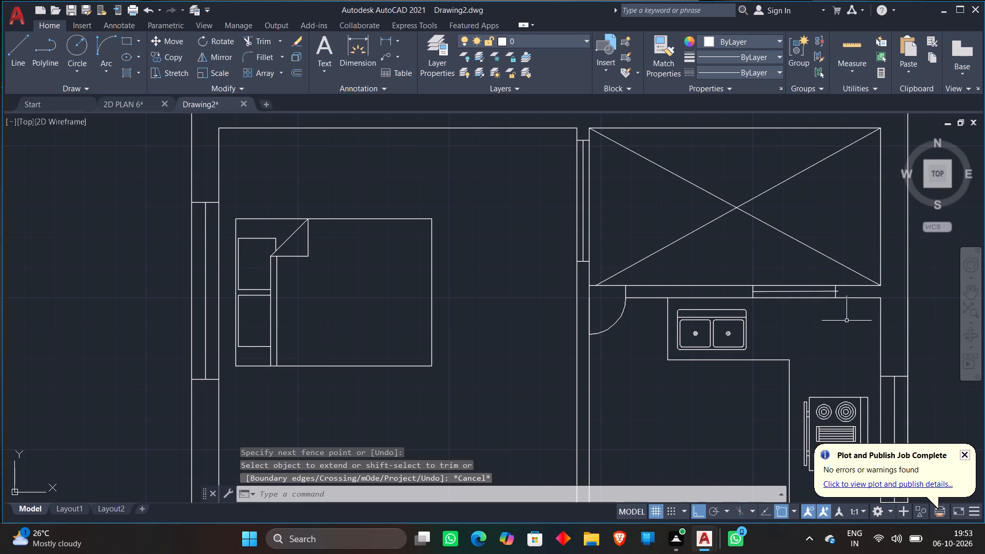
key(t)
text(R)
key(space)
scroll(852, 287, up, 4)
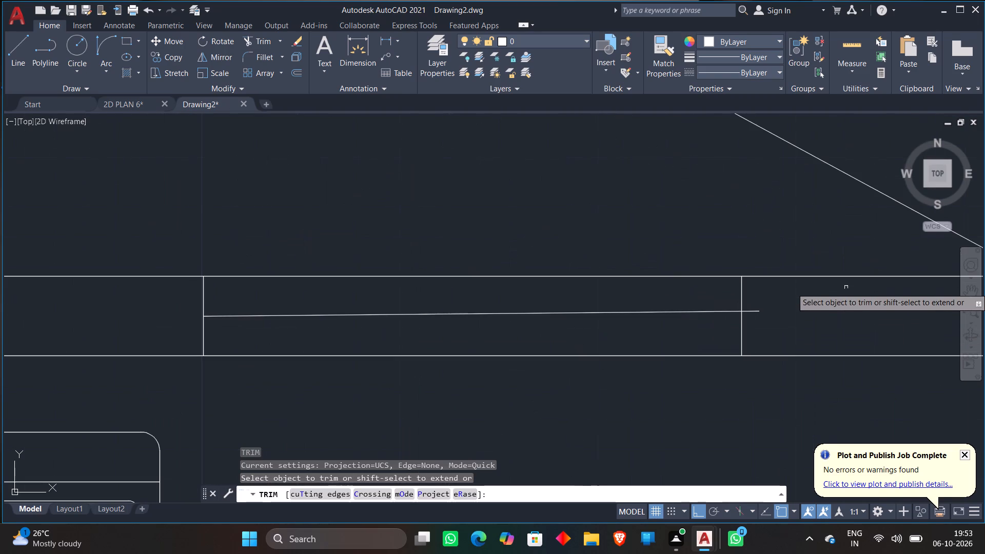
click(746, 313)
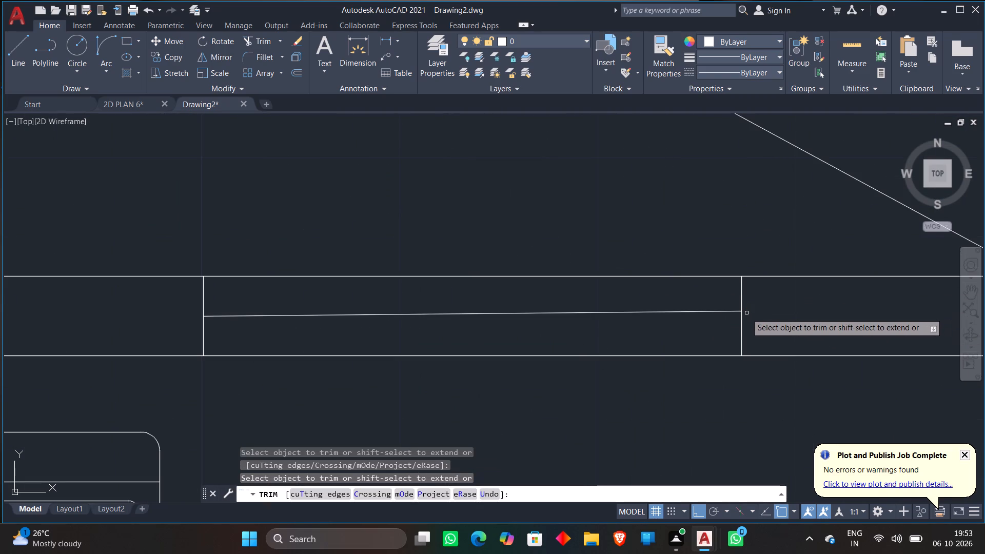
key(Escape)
Replace the slanted centre line with a horizontal one from the west end line's midpoint to just past the east end line.
click(711, 312)
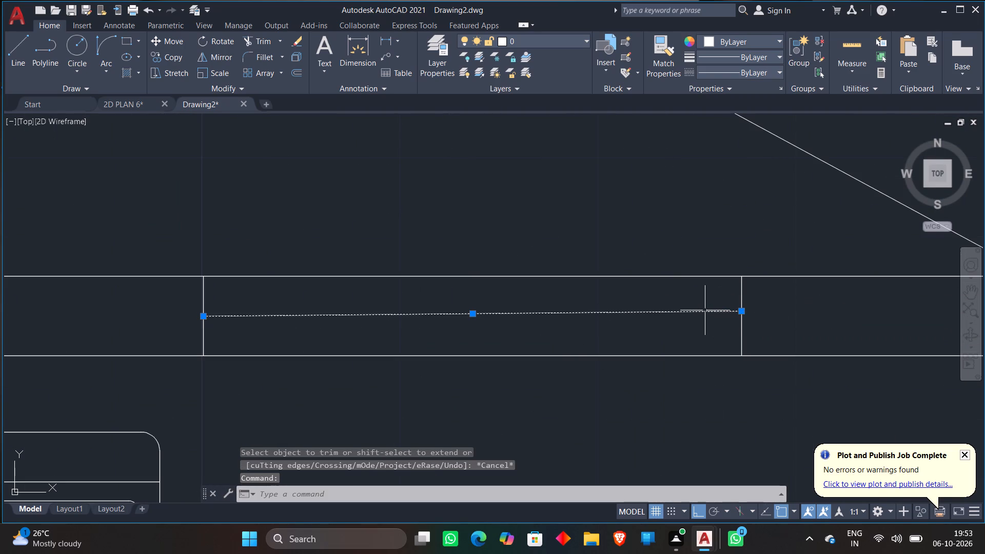
key(Delete)
key(l)
key(space)
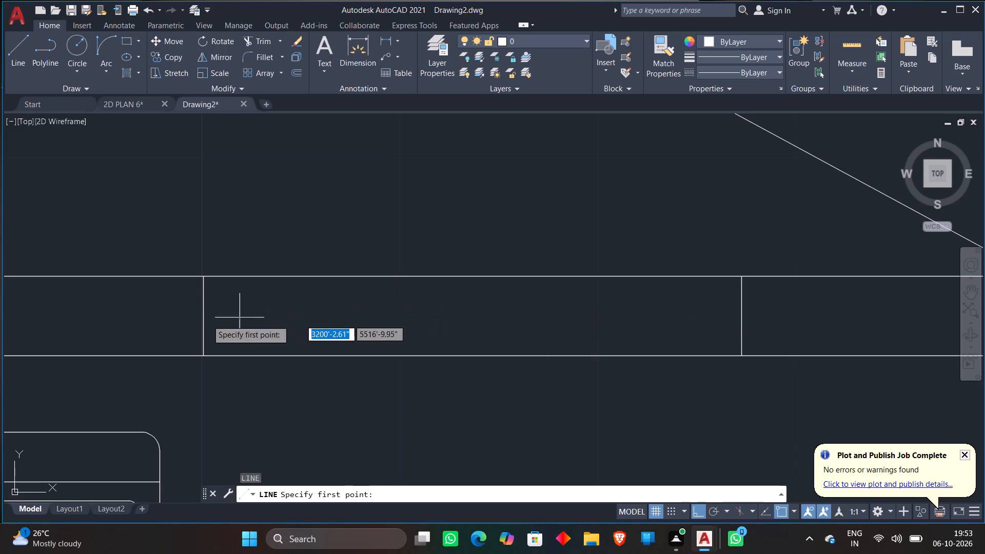
click(205, 319)
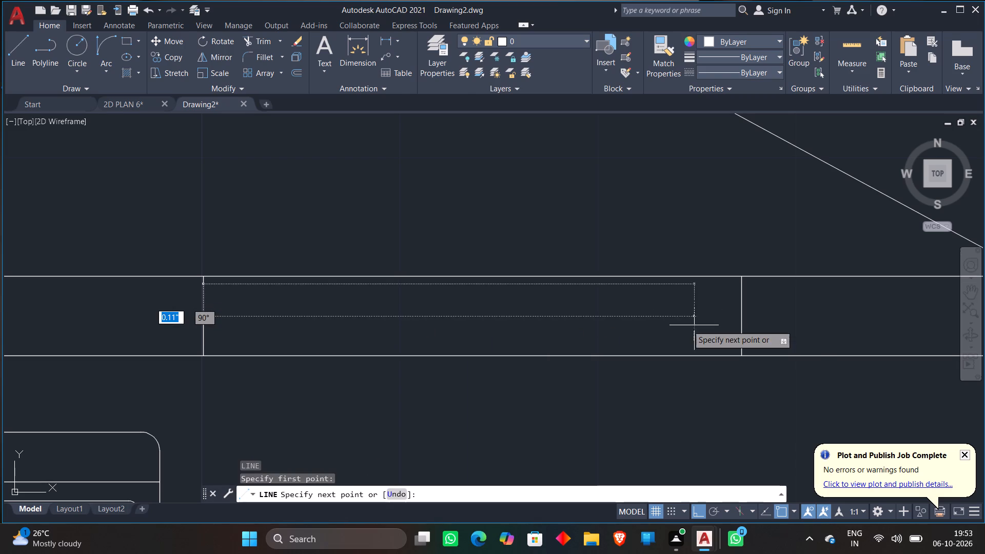
click(761, 325)
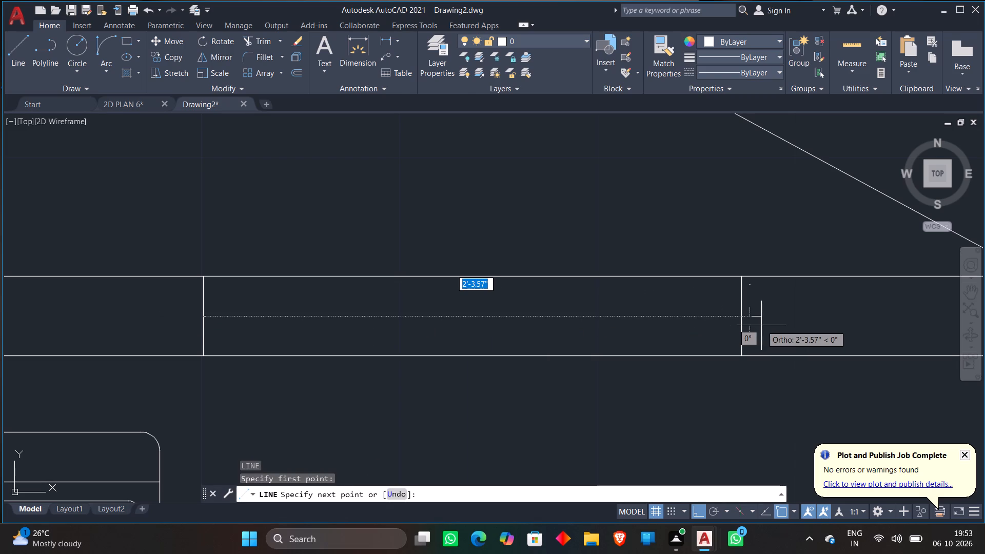
key(Escape)
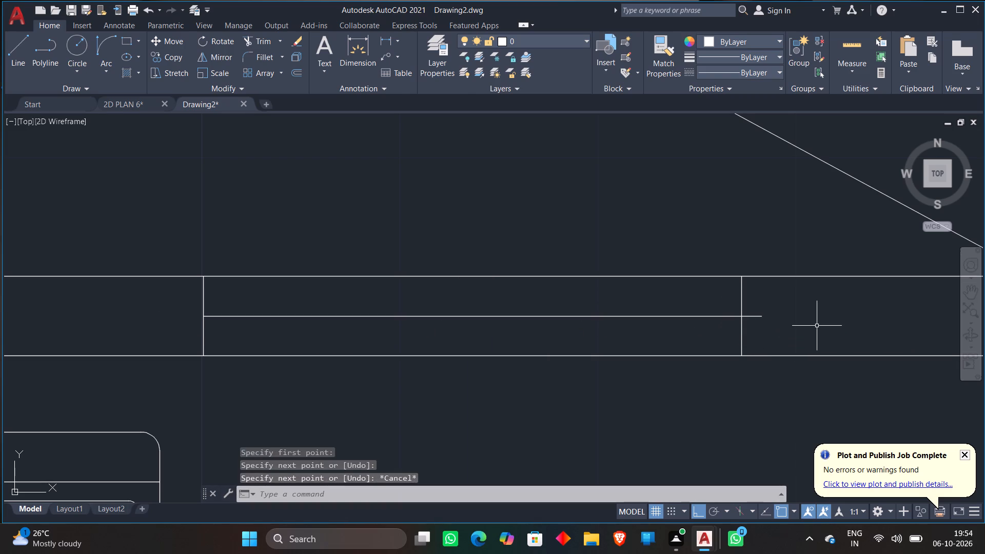
Trim the new horizontal centre line's overhang beyond the window's east end line.
text(TR)
key(space)
click(758, 318)
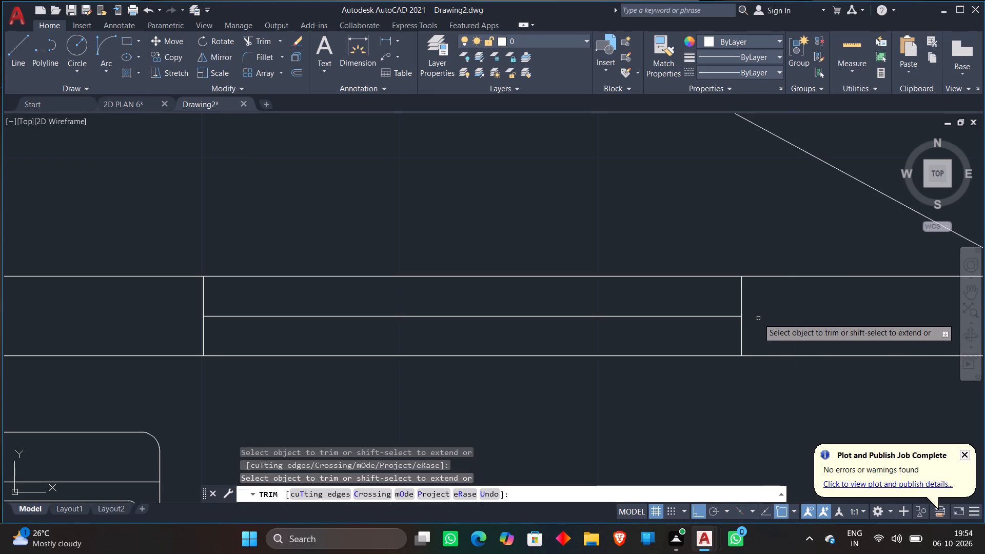
key(Escape)
scroll(770, 304, down, 3)
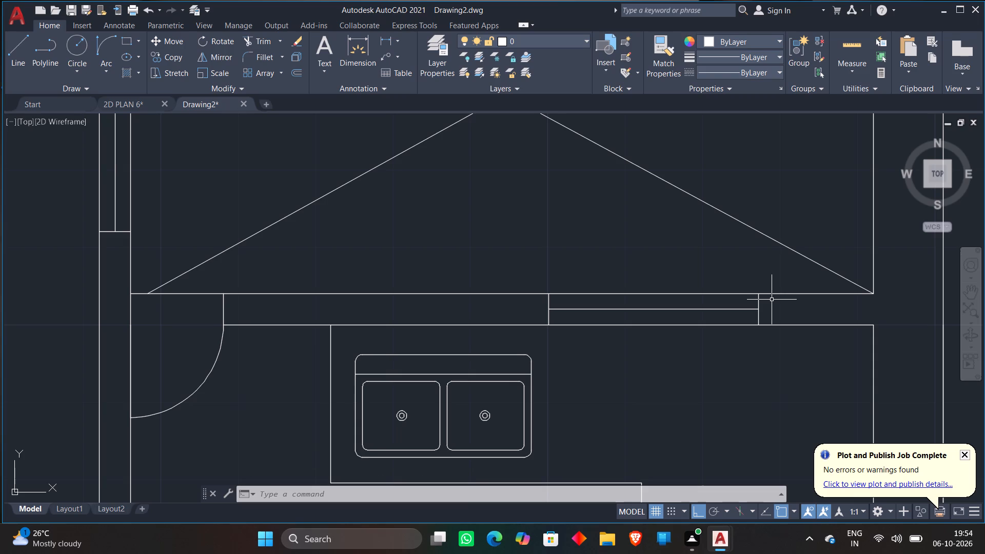
In the second layout, draw a horizontal centre line through the window below the stairs, from its west end line's midpoint to just past the east end line.
scroll(742, 270, down, 5)
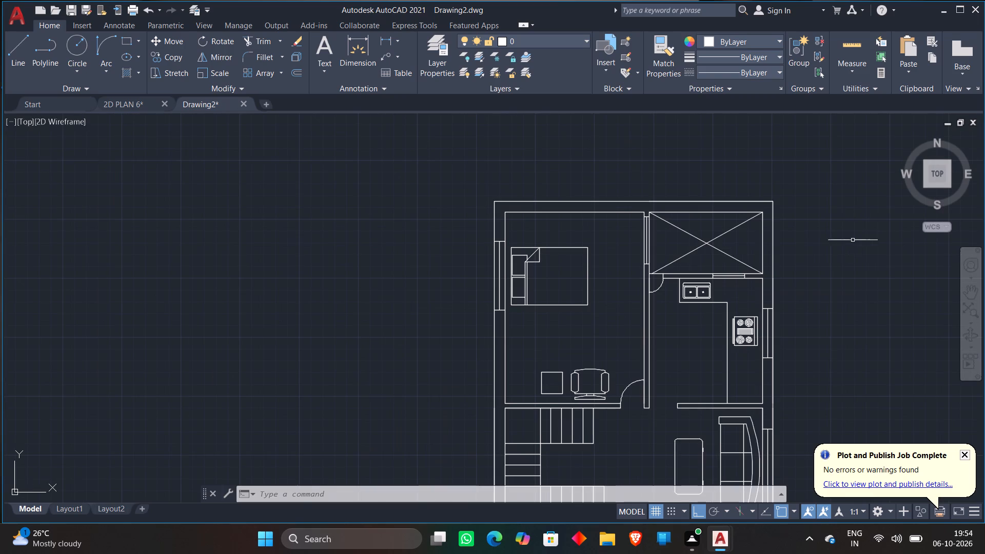
scroll(820, 253, down, 1)
middle_drag(819, 255, 551, 162)
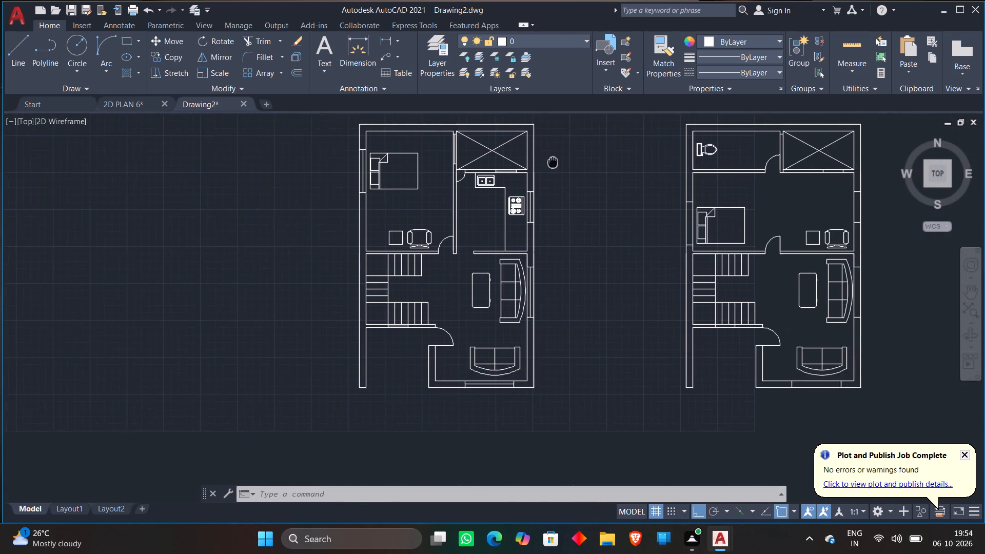
middle_drag(551, 162, 513, 170)
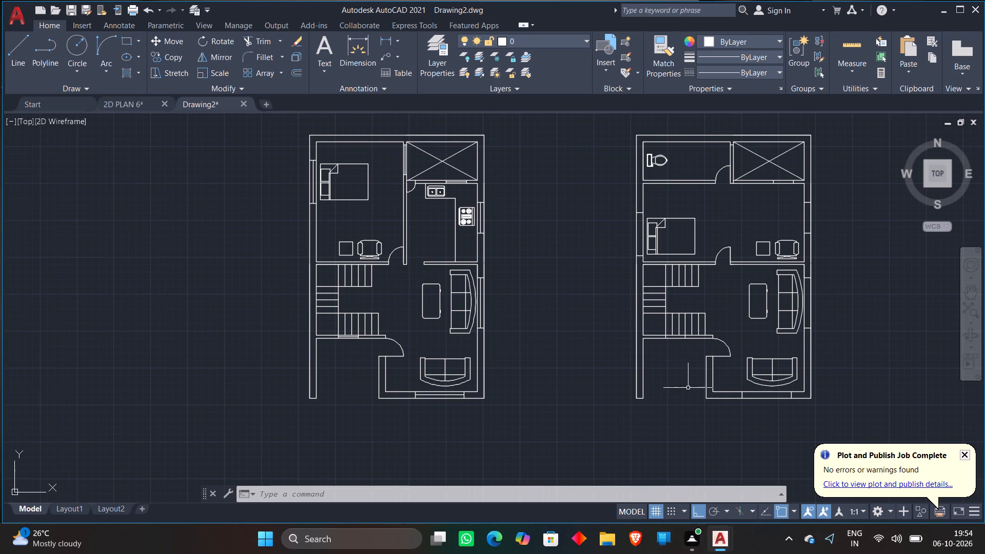
scroll(704, 354, up, 3)
key(l)
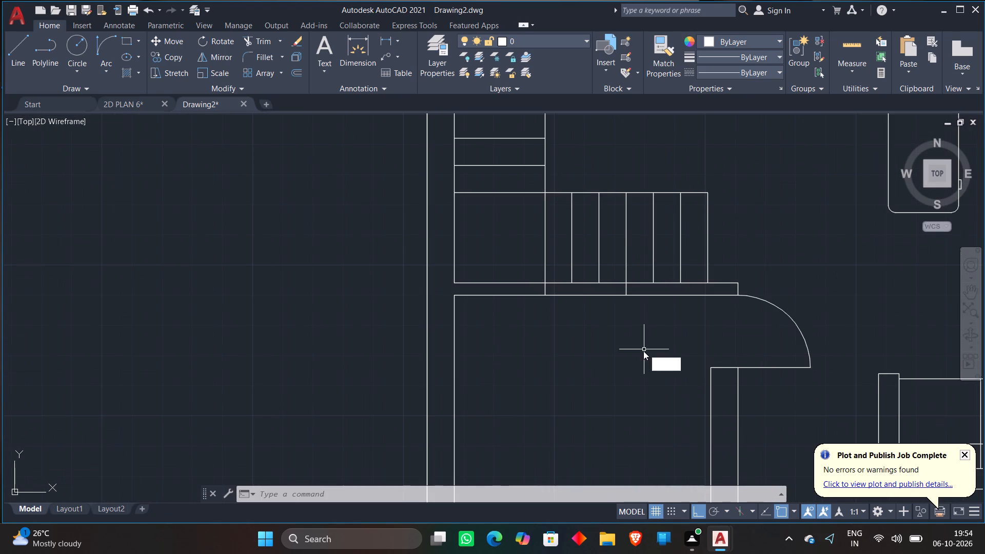
key(space)
scroll(573, 289, up, 3)
click(502, 287)
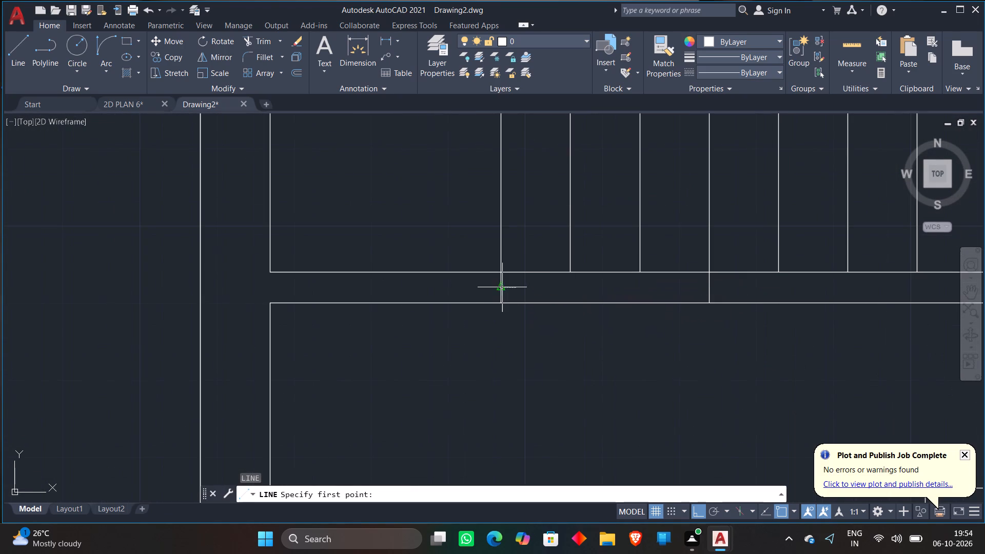
click(724, 288)
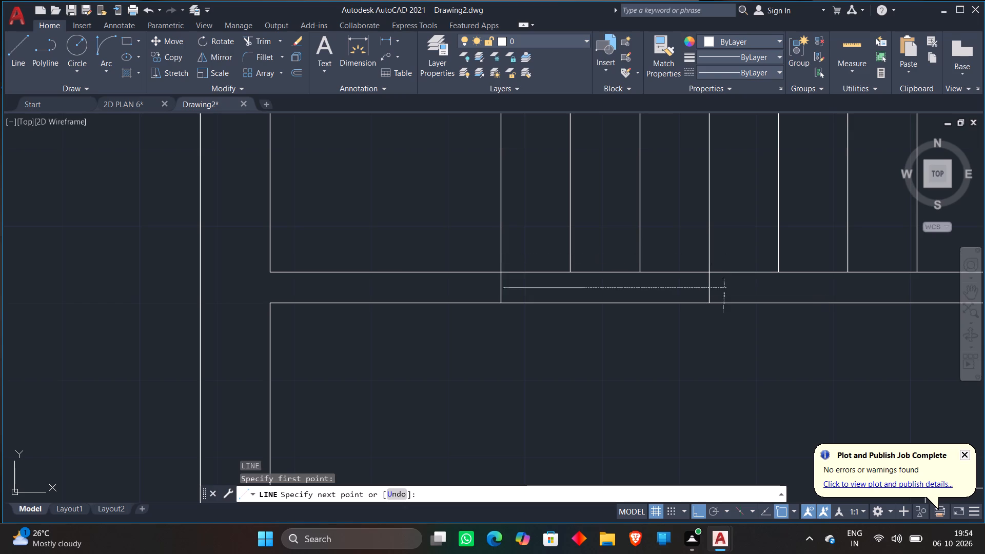
key(Escape)
Trim the stair window centre line's overhang beyond the window's east end line.
text(TR)
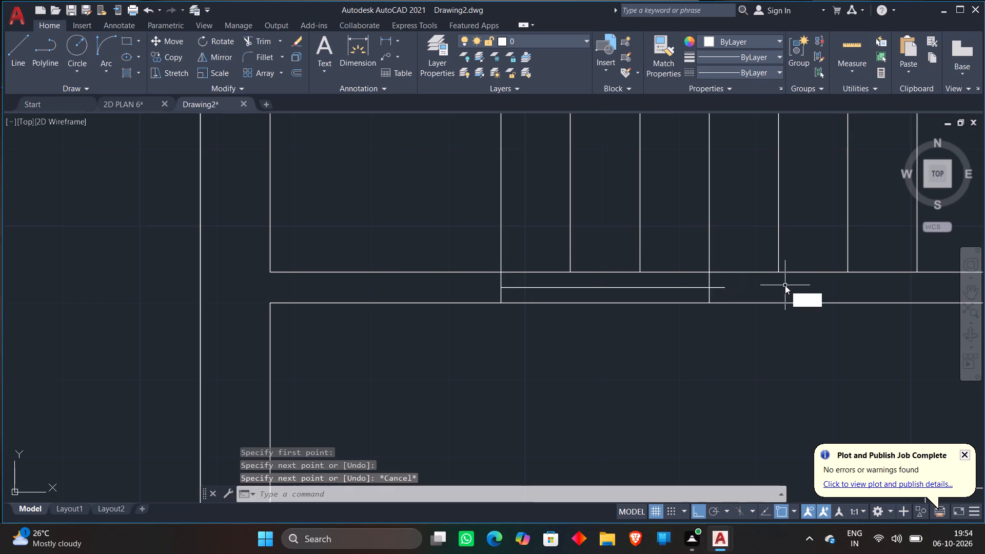
key(space)
click(722, 287)
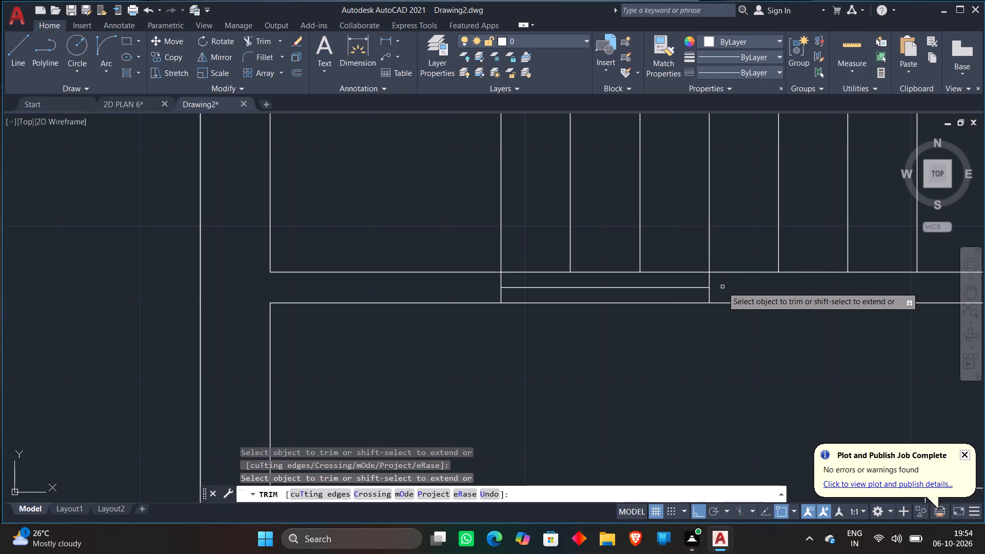
key(Escape)
Draw a vertical centre line about 4'-10" long through the window beside the bed, between the midpoints of its north and south end lines.
text(L)
key(space)
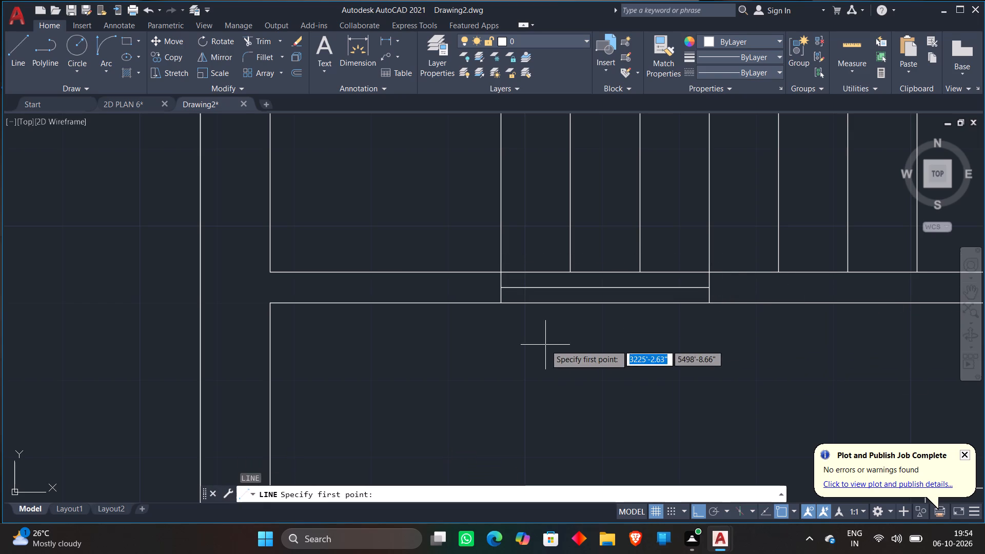
scroll(545, 345, down, 3)
middle_drag(655, 210, 667, 289)
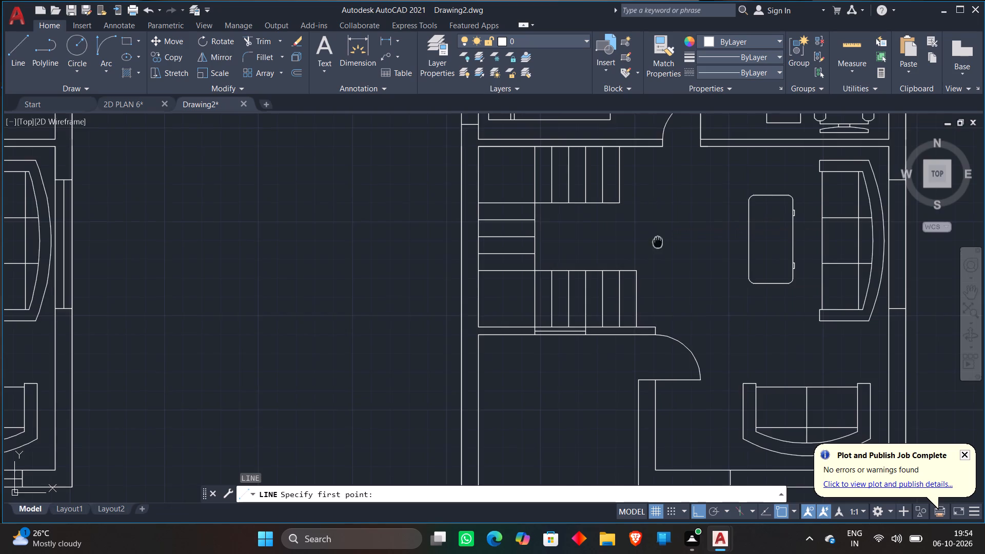
middle_drag(667, 289, 689, 379)
click(504, 183)
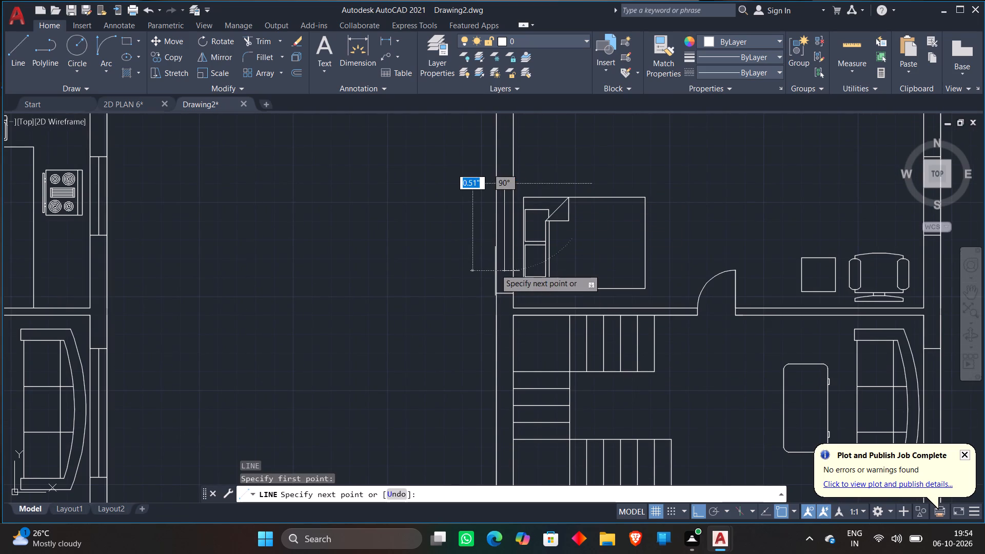
scroll(506, 296, up, 2)
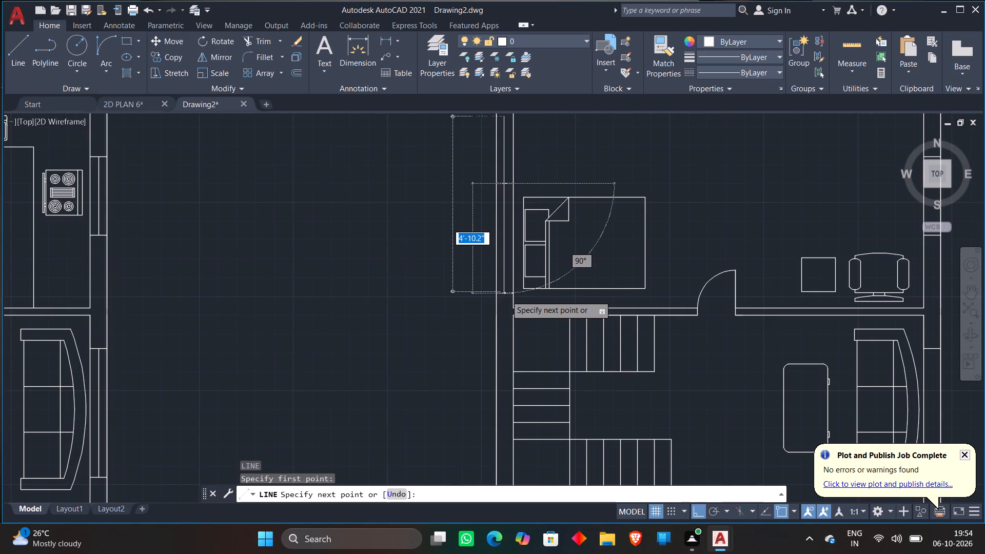
click(506, 295)
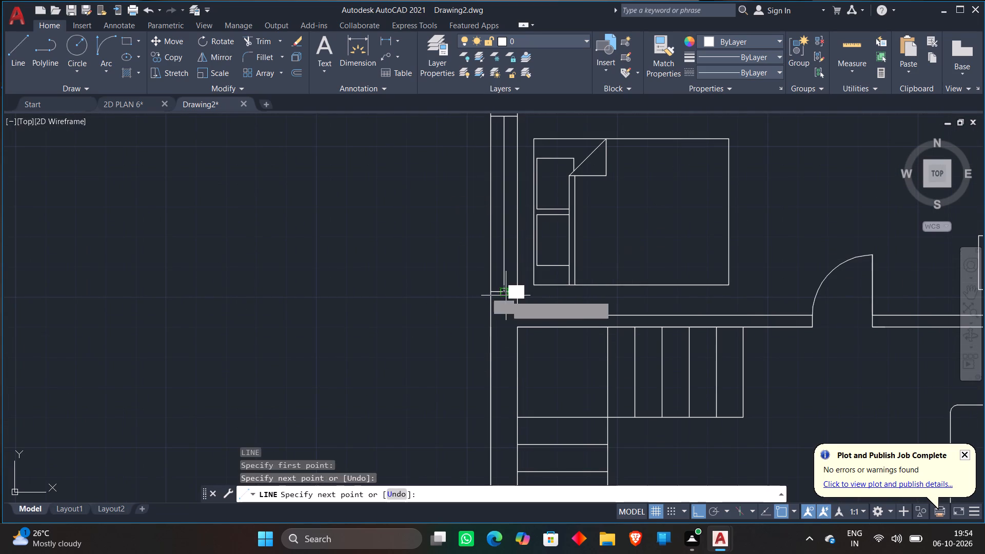
key(Escape)
Draw a horizontal centre line through the second layout's south living-room window, from its west end line's midpoint to just past the east end line.
scroll(760, 217, down, 2)
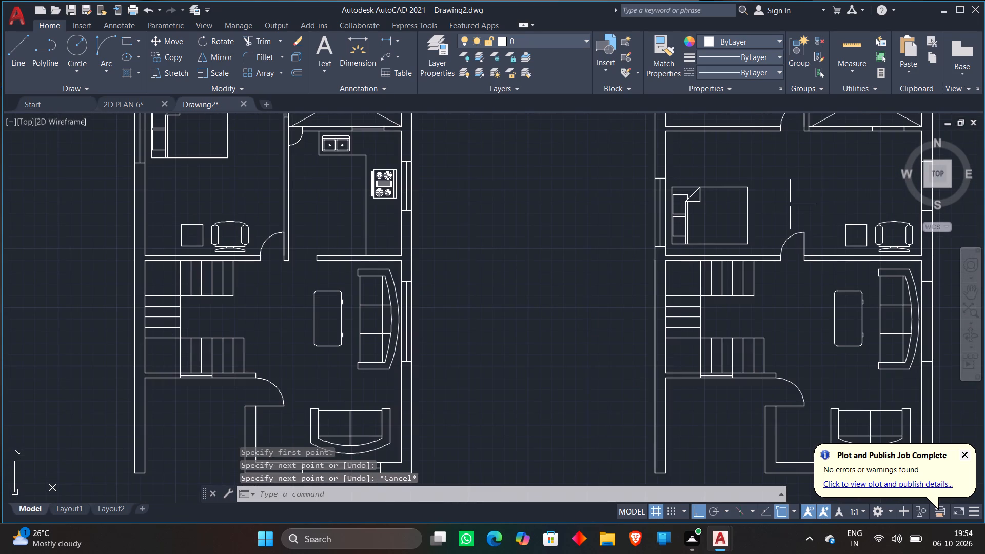
middle_drag(797, 197, 660, 110)
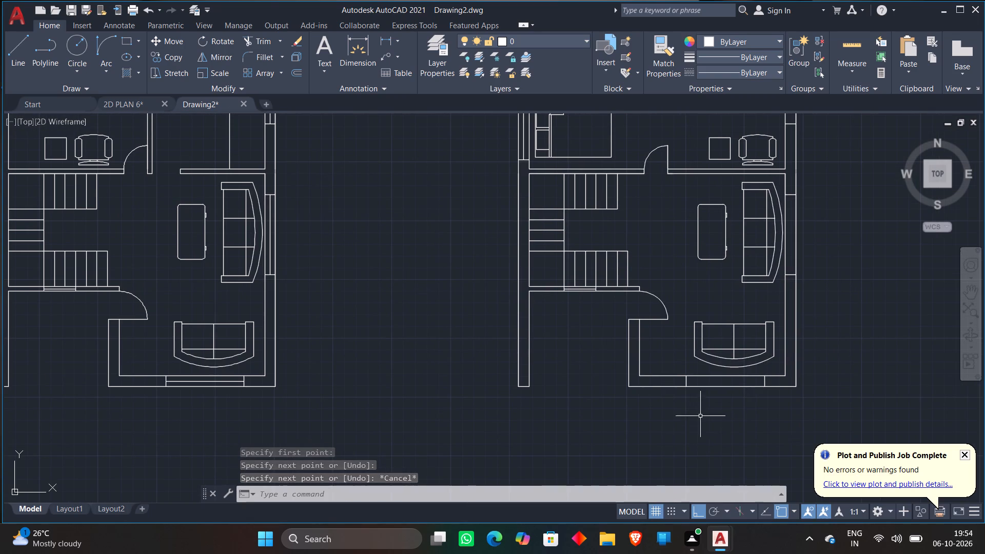
key(l)
key(space)
scroll(715, 378, up, 3)
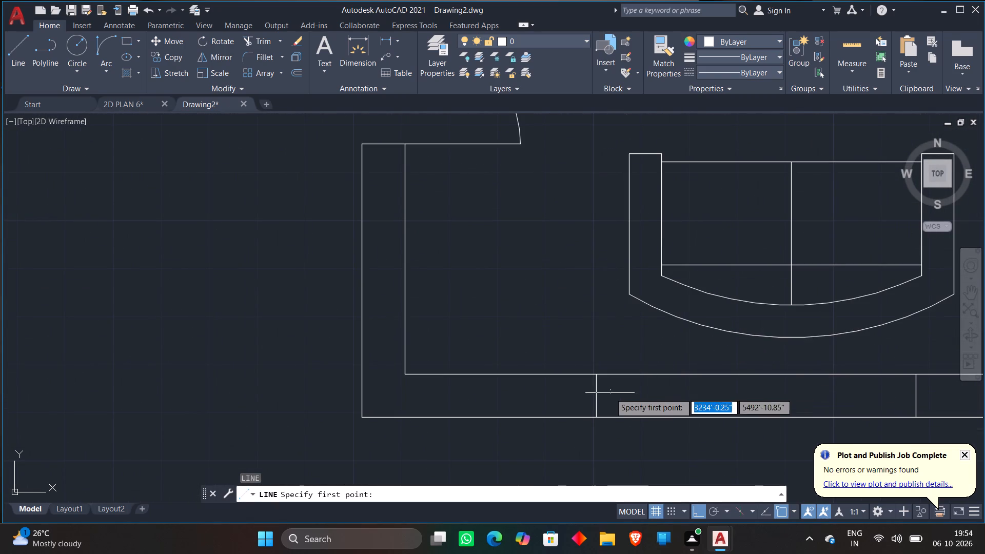
click(594, 397)
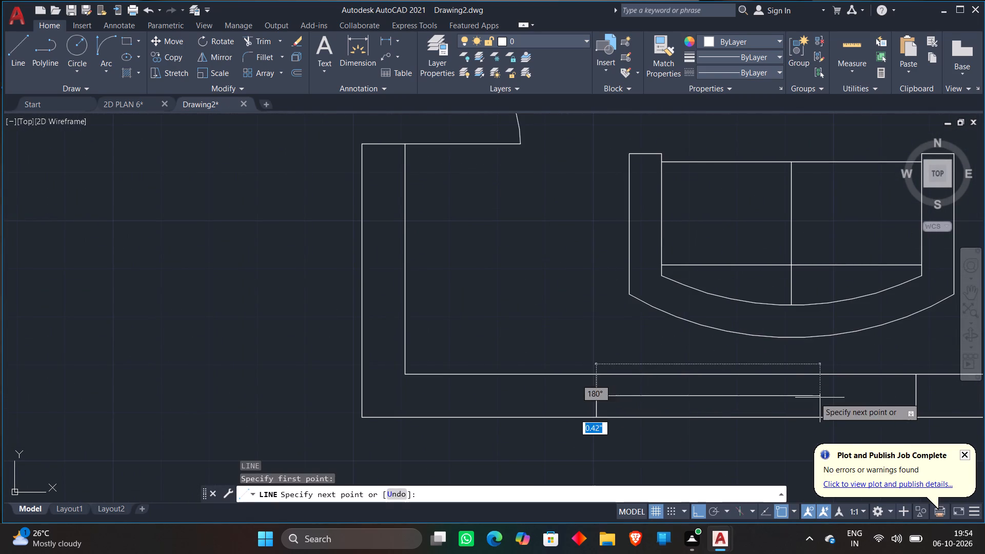
click(928, 393)
key(Escape)
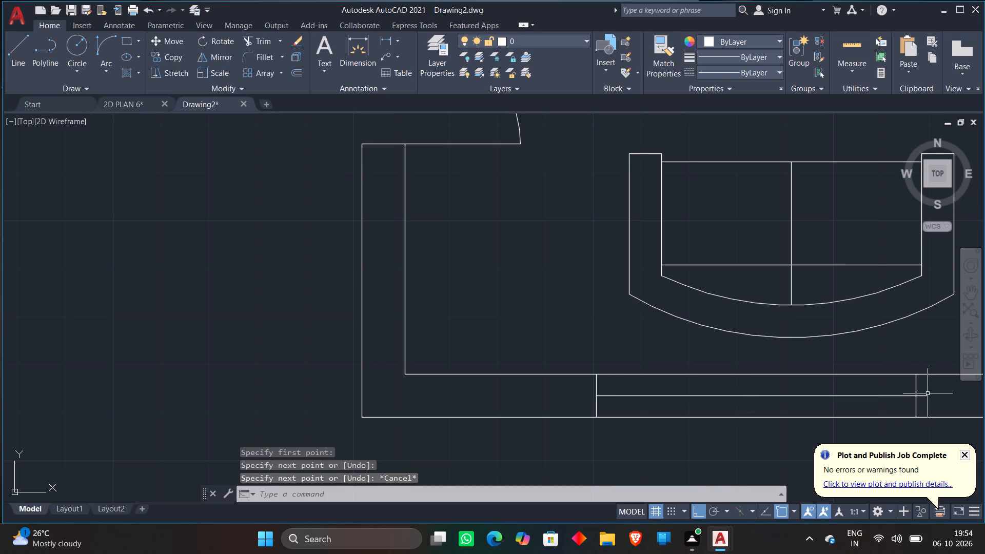
Trim the south living-room window centre line's overhang beyond the window's east end line.
text(TR)
key(space)
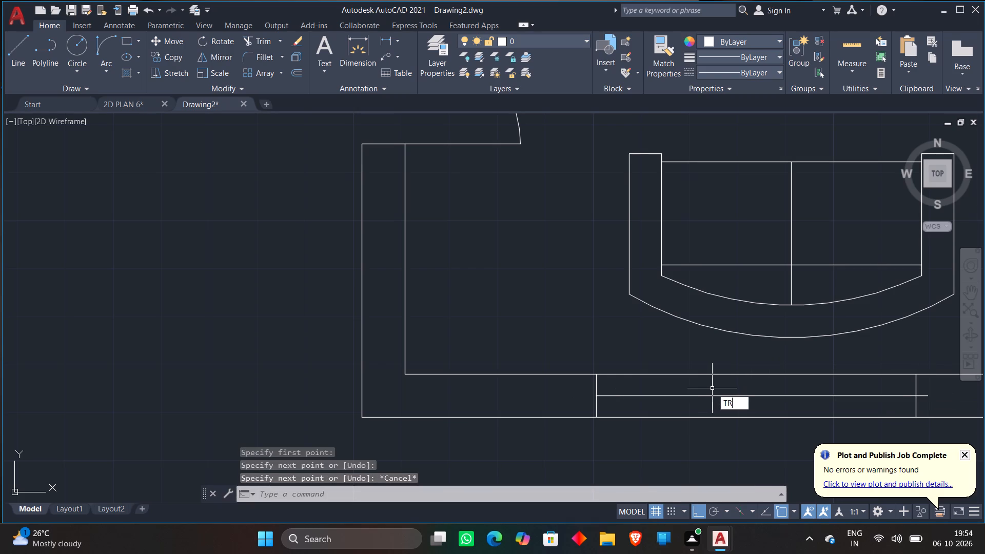
click(920, 397)
key(Escape)
Draw a vertical centre line through the second layout's east living-room window, from its north end line's midpoint to just past the south end line.
scroll(629, 358, down, 4)
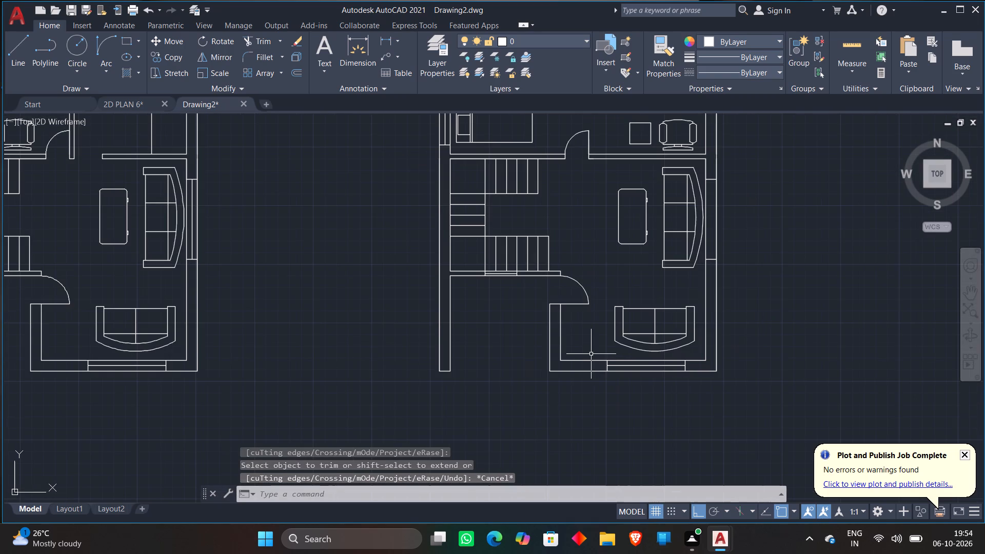
middle_drag(766, 242, 704, 277)
key(l)
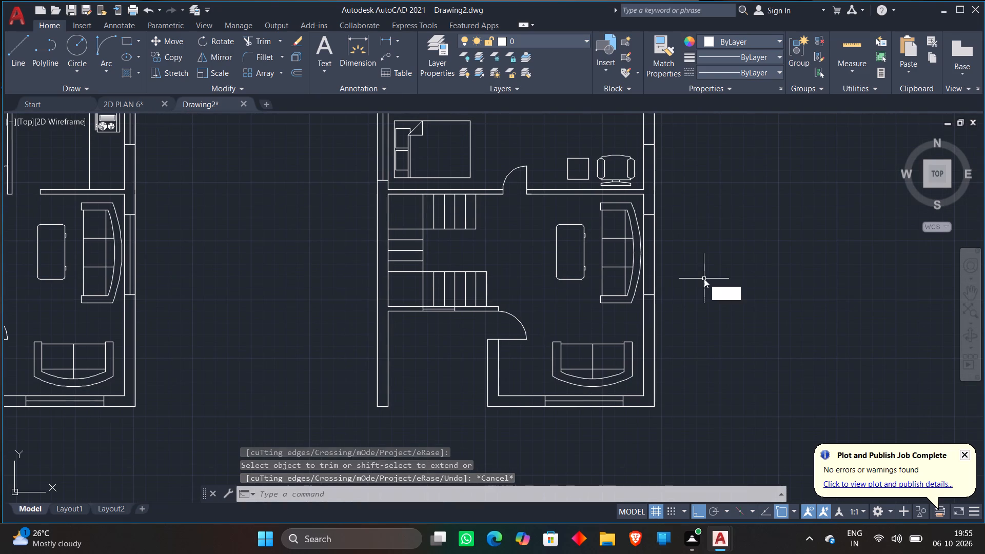
key(space)
scroll(655, 216, up, 3)
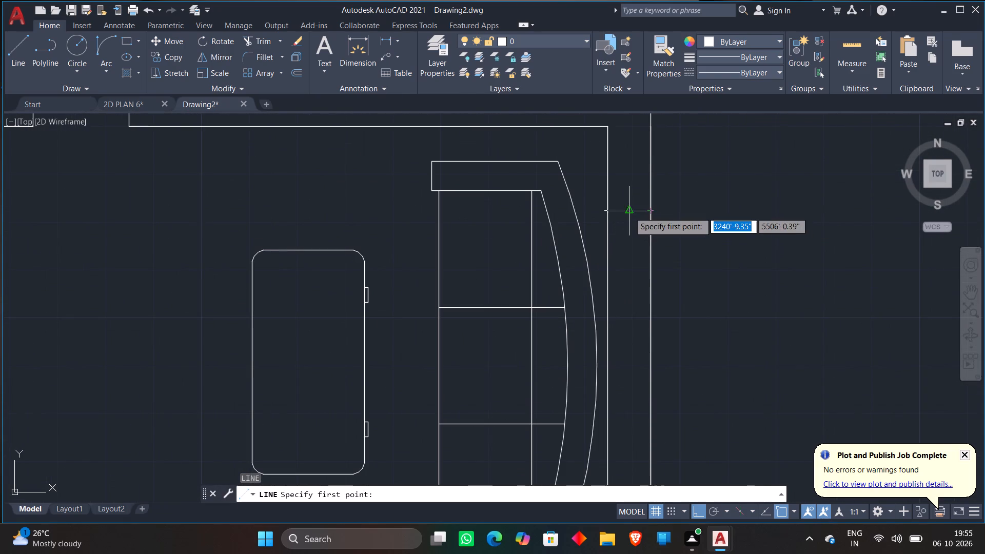
click(629, 212)
middle_drag(623, 357, 645, 188)
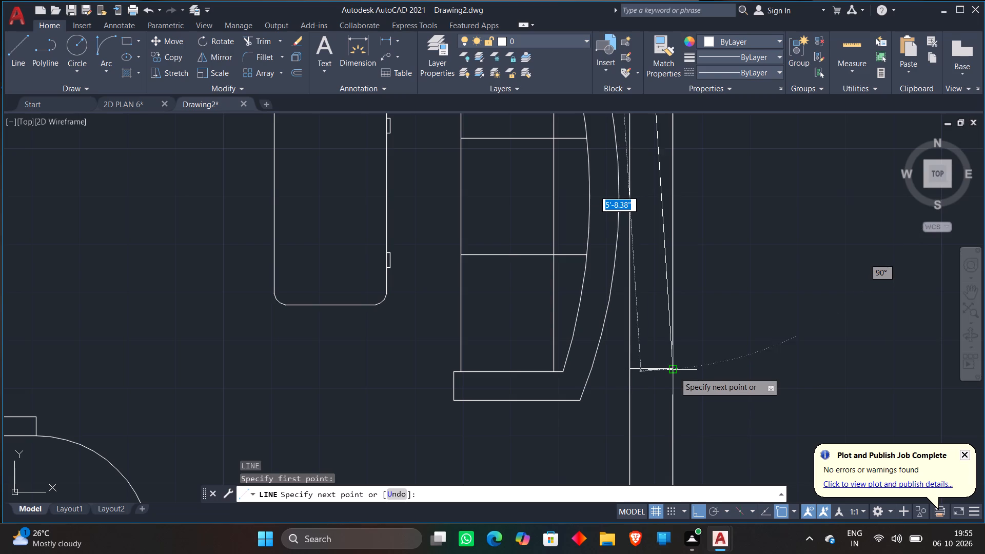
scroll(674, 372, up, 3)
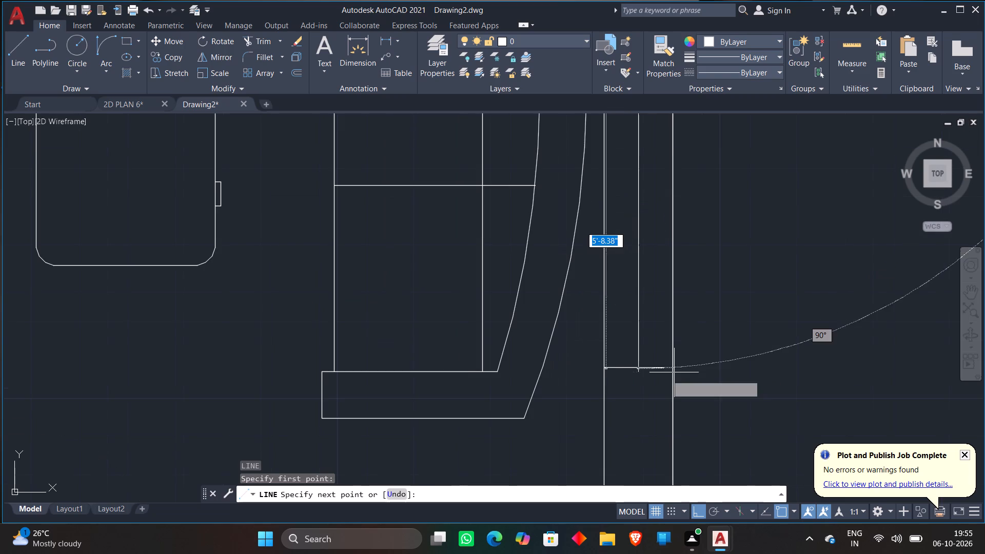
click(658, 387)
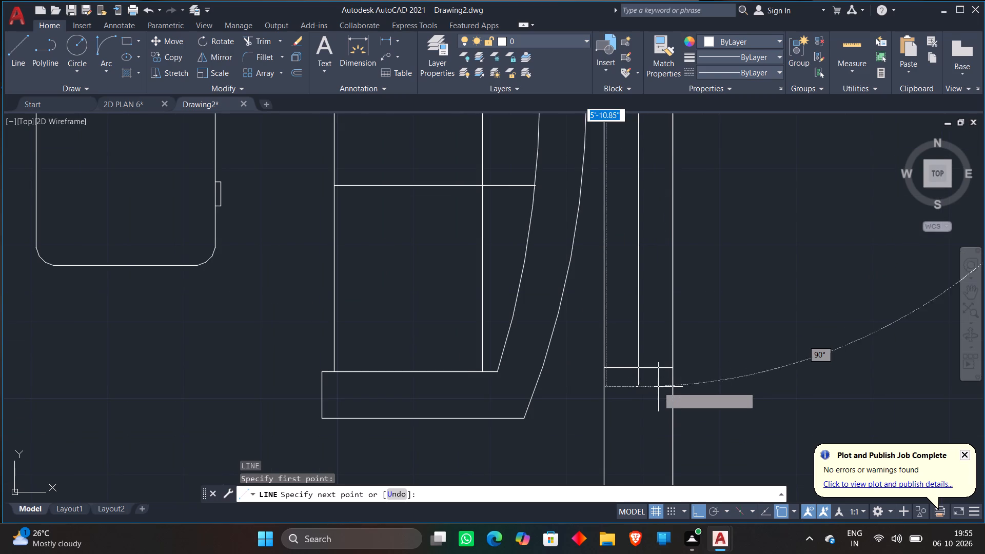
key(Escape)
Trim the east living-room window centre line's overhang beyond the window's south end line.
text(TRT)
key(space)
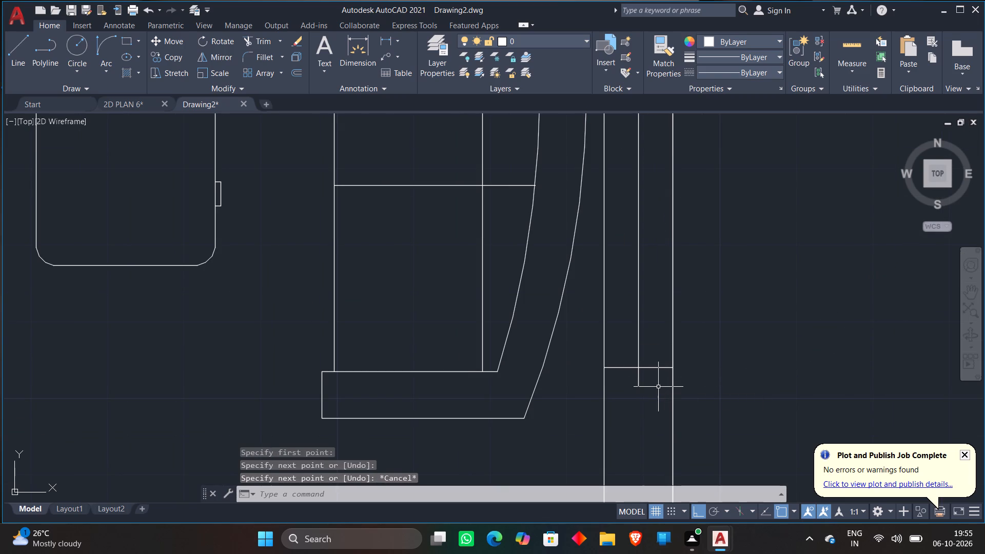
click(651, 384)
click(626, 378)
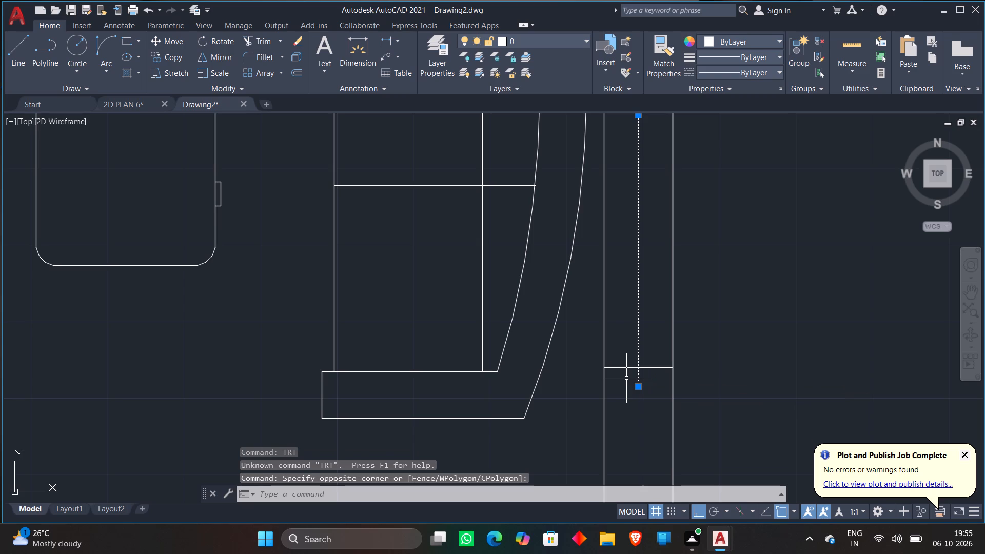
key(Escape)
text(TR)
key(space)
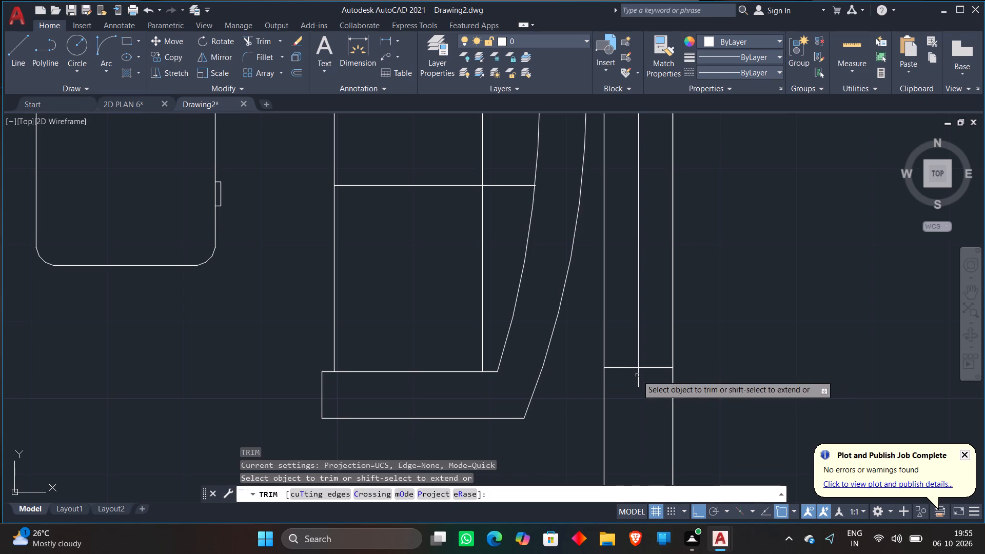
click(638, 375)
key(Escape)
Draw a vertical centre line through the second layout's east bedroom window, between the midpoints of its north and south end lines.
scroll(765, 346, down, 3)
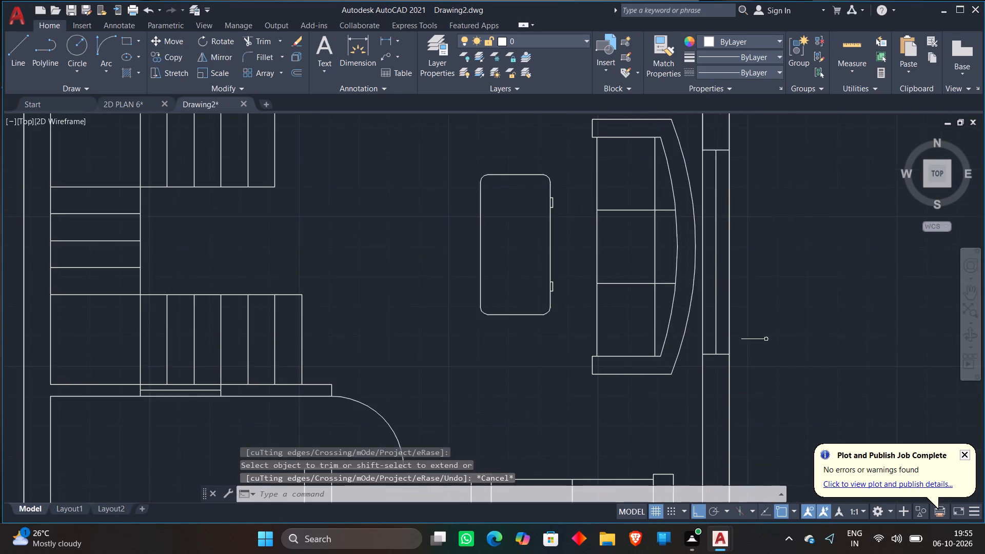
scroll(766, 339, down, 1)
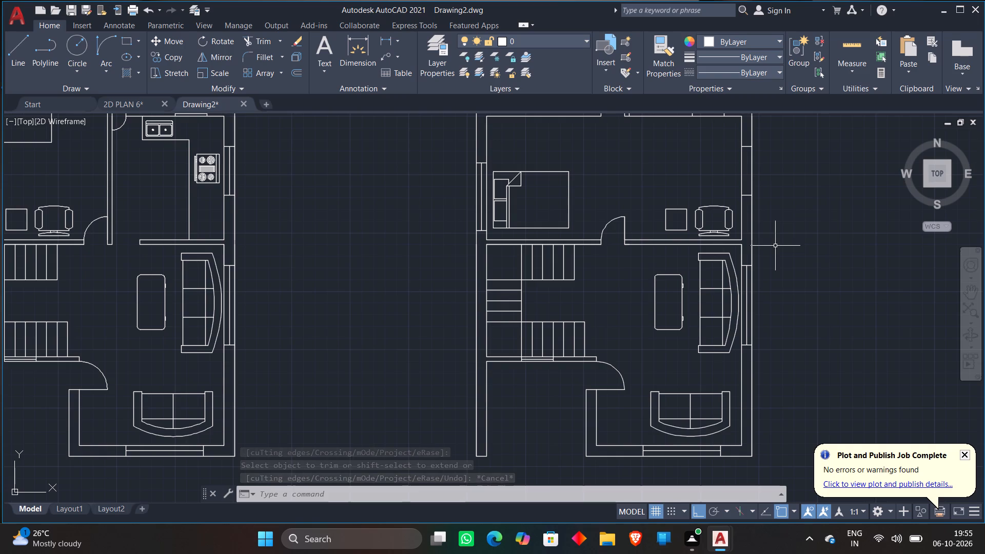
middle_drag(779, 241, 732, 334)
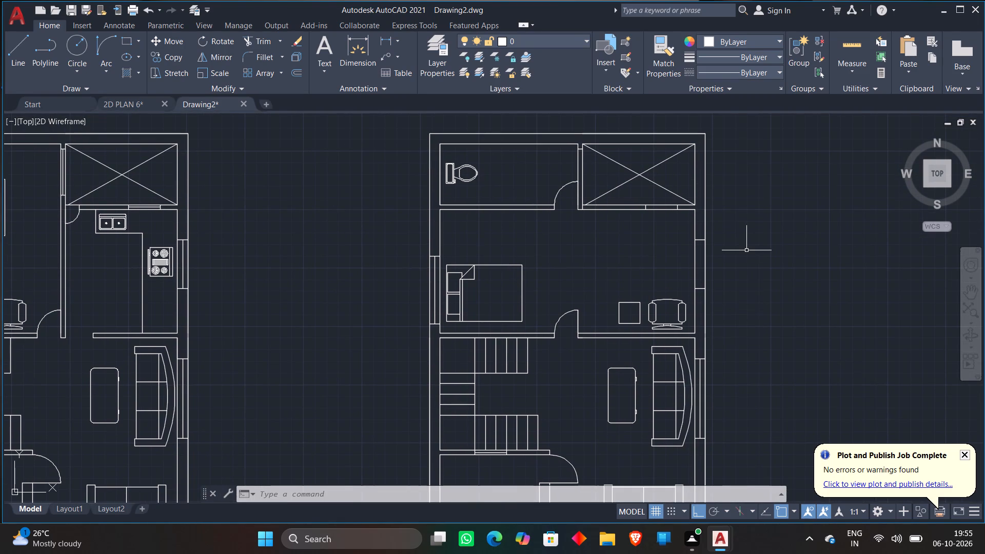
key(l)
key(space)
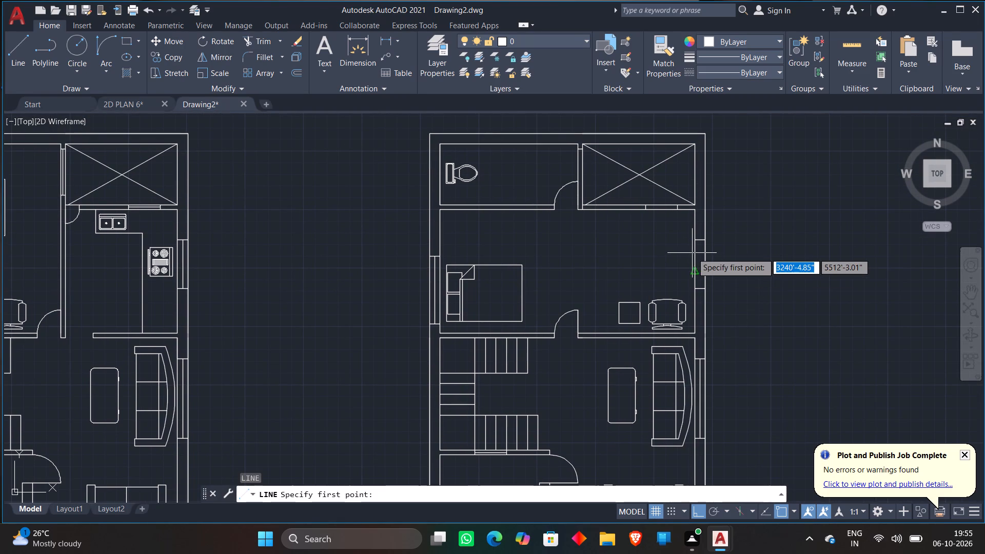
click(699, 242)
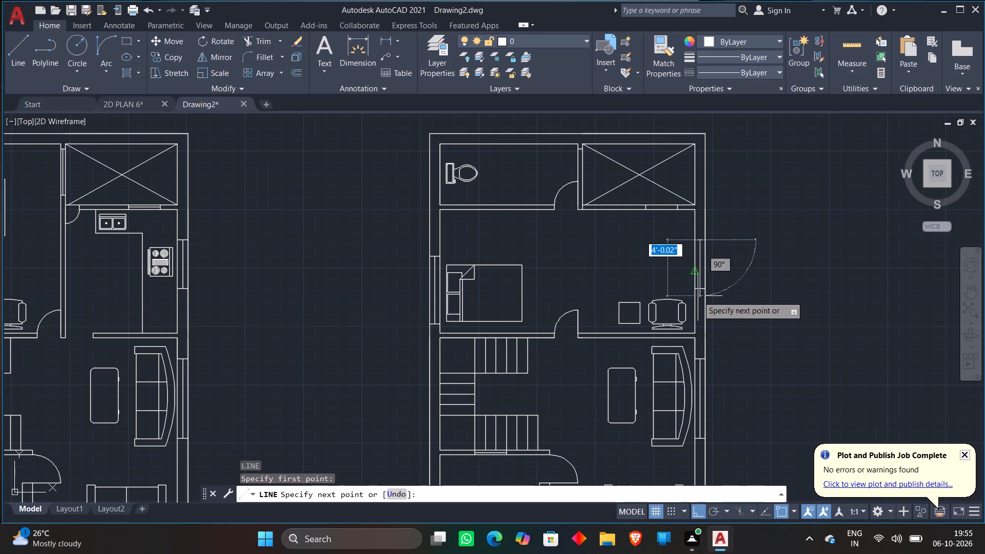
scroll(698, 296, up, 4)
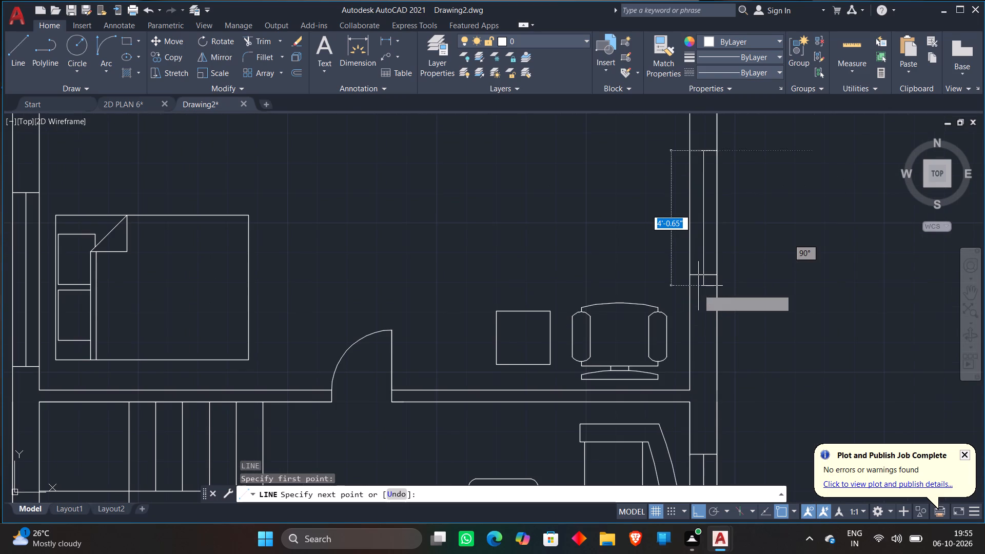
click(699, 275)
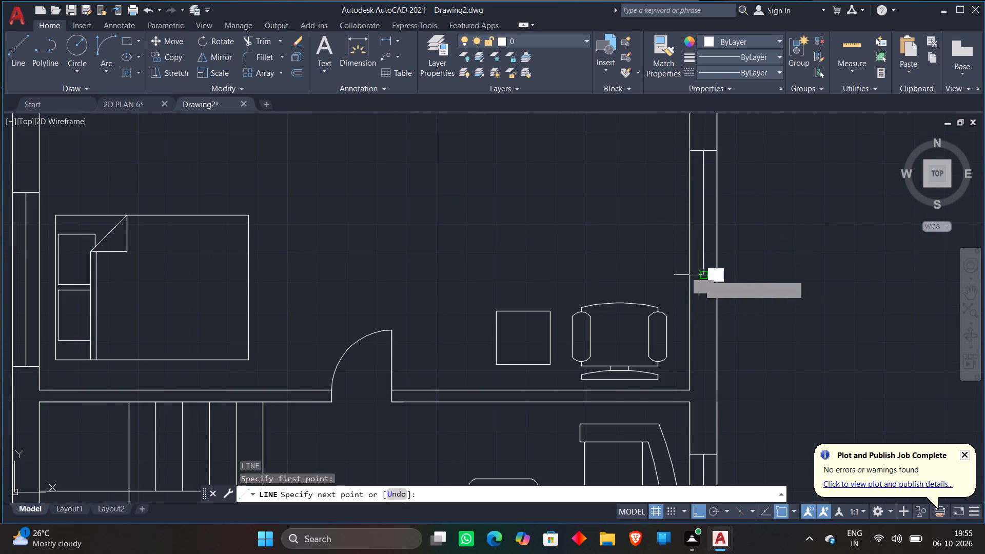
Draw a horizontal centre line through the second layout's window below the crossed shaft, from its west end line's midpoint past the east end line.
key(Escape)
scroll(747, 231, down, 2)
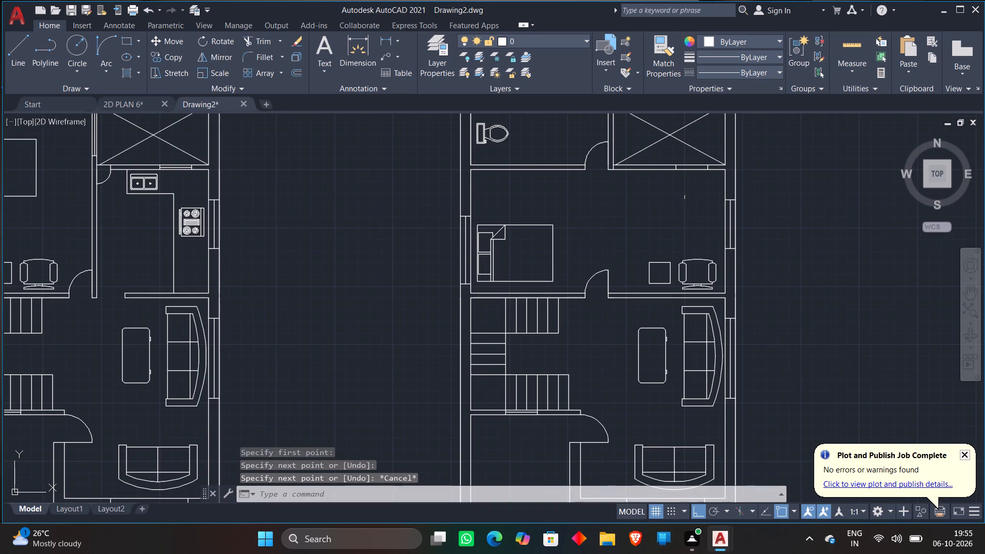
middle_drag(676, 190, 662, 253)
scroll(667, 230, up, 2)
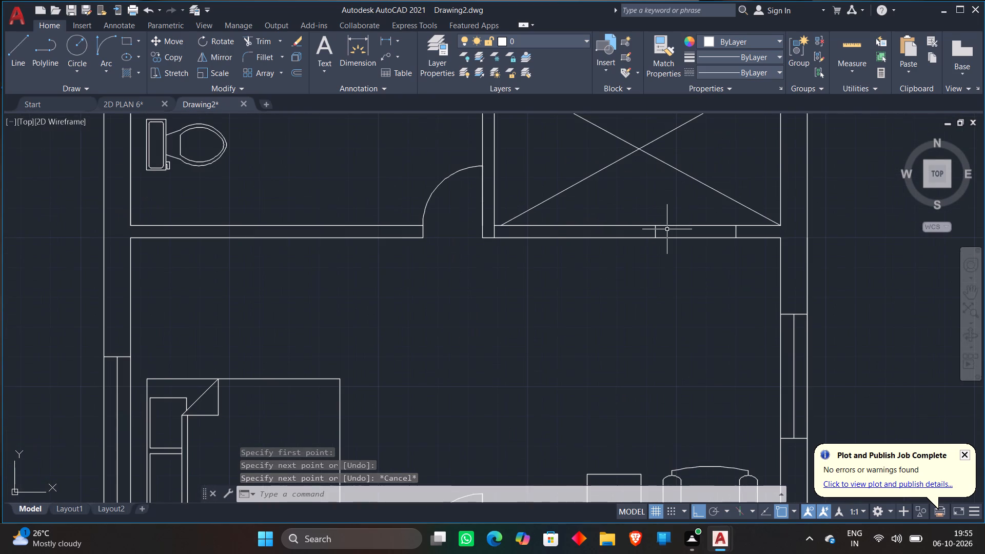
text(L)
key(space)
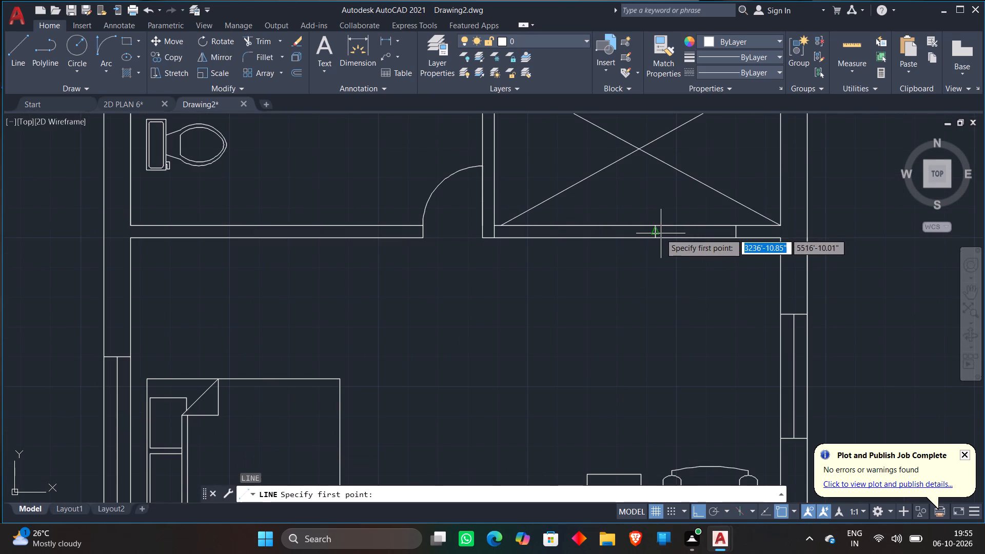
click(659, 234)
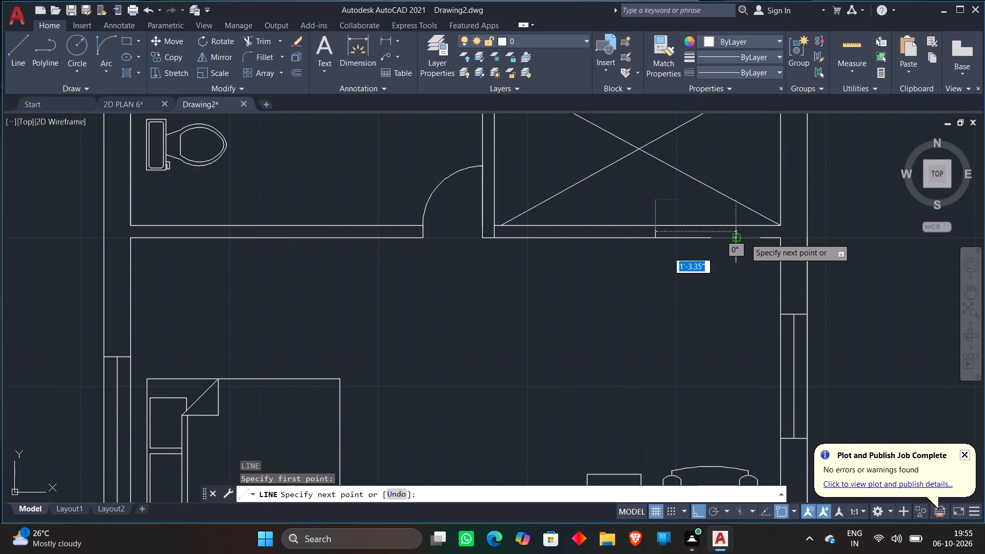
scroll(746, 238, up, 5)
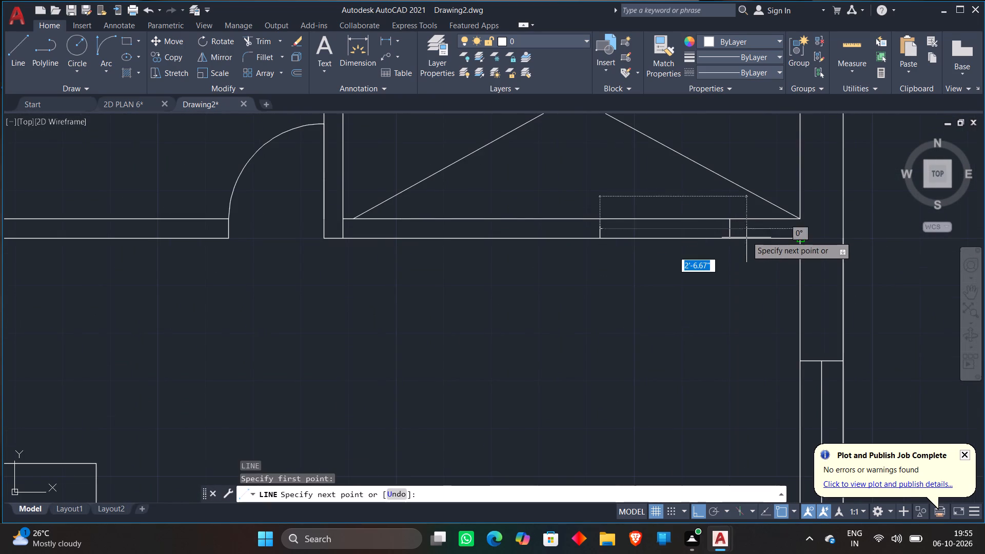
scroll(748, 233, up, 2)
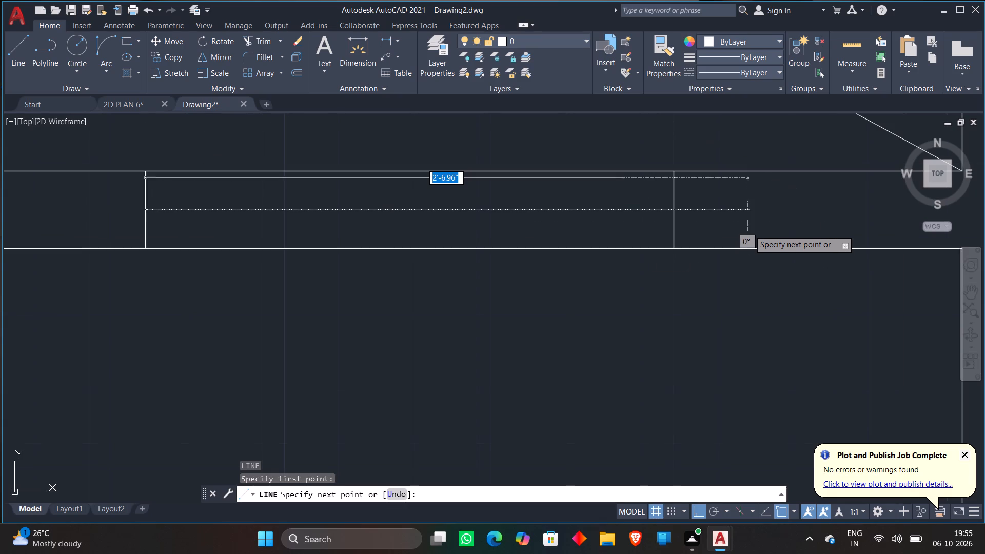
scroll(749, 230, up, 1)
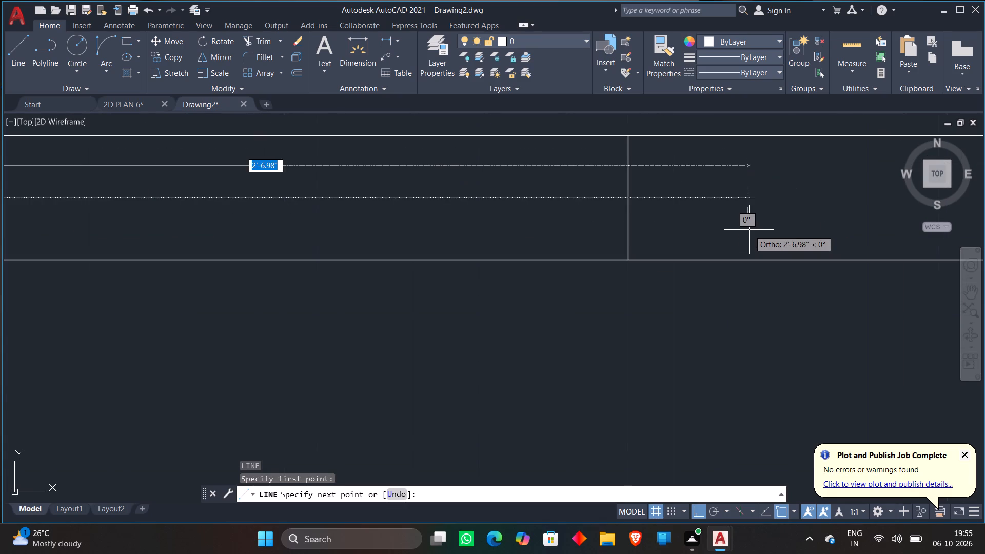
click(749, 230)
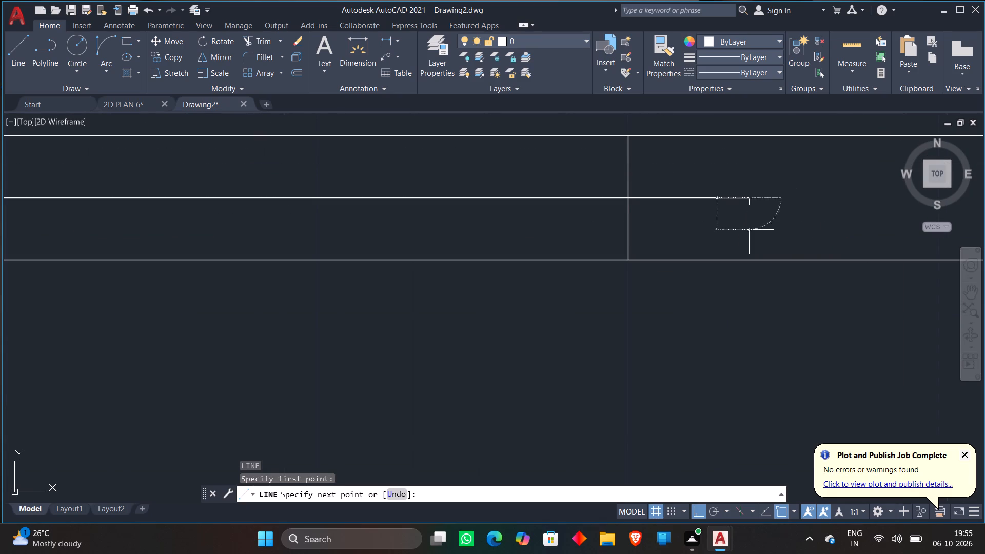
key(Escape)
Trim the shaft window centre line's overhang beyond the window's east end line.
text(TRT)
key(space)
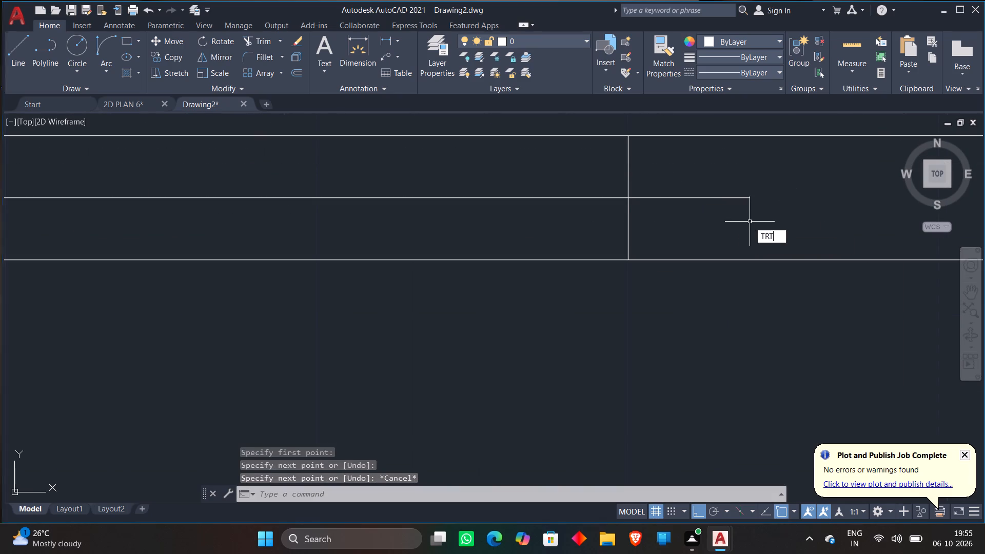
click(721, 182)
click(672, 215)
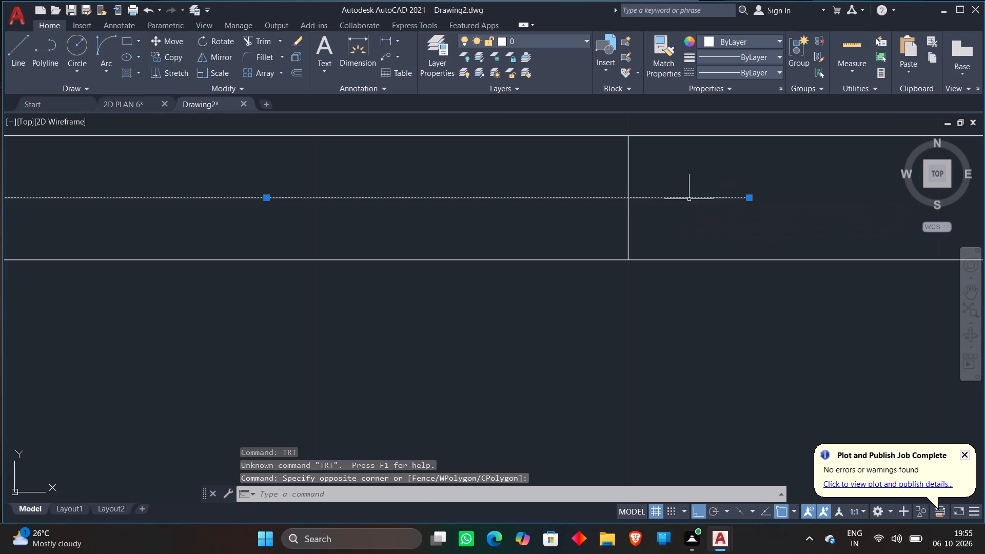
key(Escape)
text(TR)
key(space)
click(689, 199)
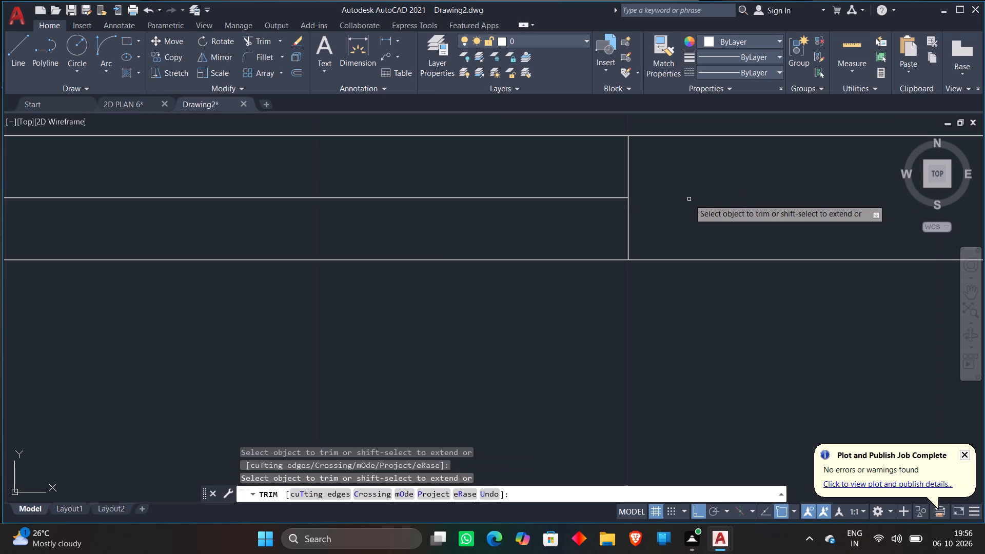
key(Escape)
Draw a vertical centre line in the wall between the toilet room and crossed shaft, from the north end line's midpoint past the wall's south end.
scroll(689, 199, down, 7)
scroll(588, 274, down, 1)
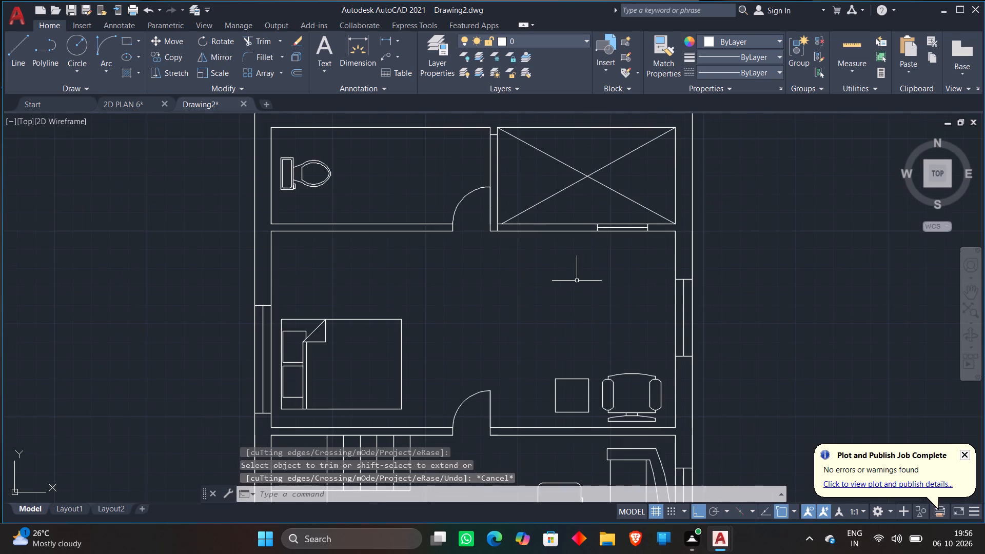
middle_drag(520, 179, 544, 202)
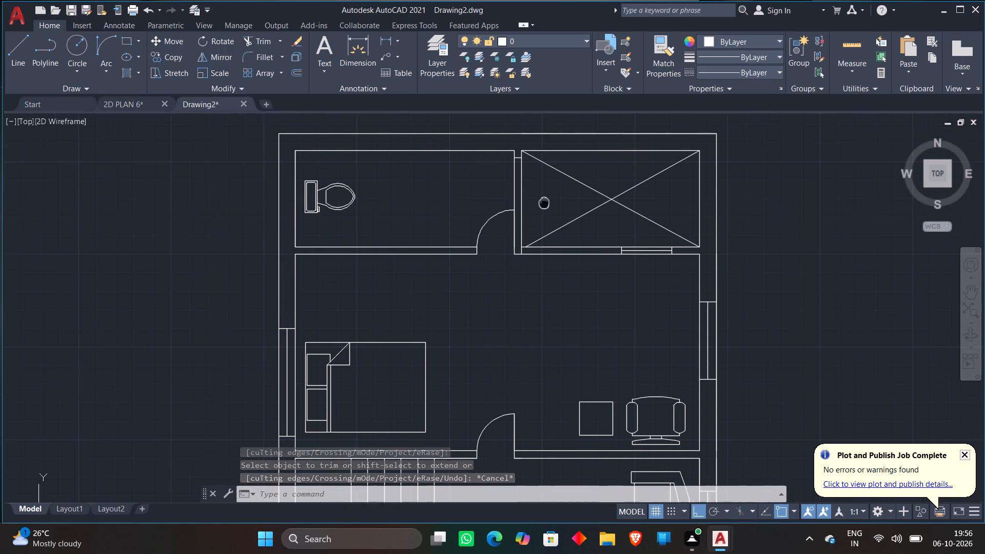
text(L)
key(space)
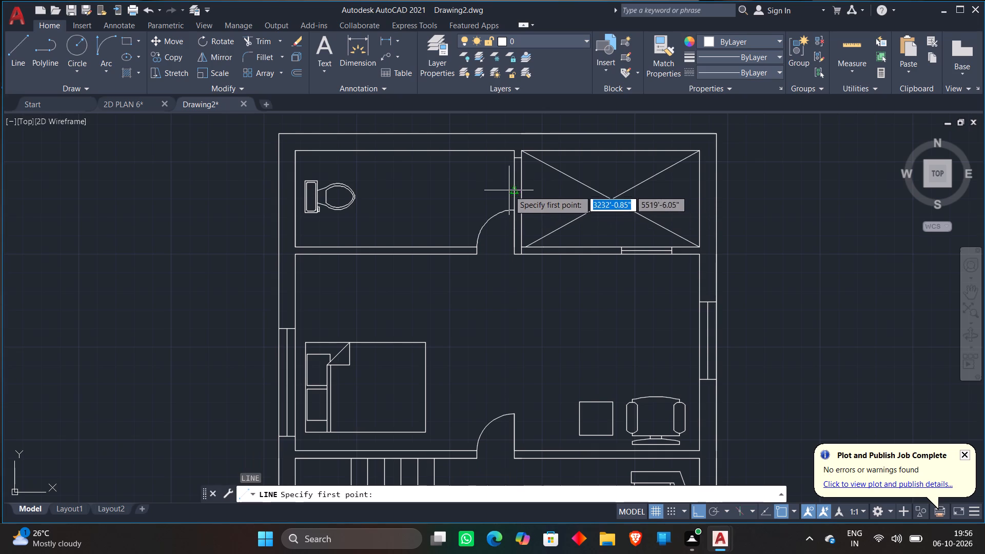
click(519, 161)
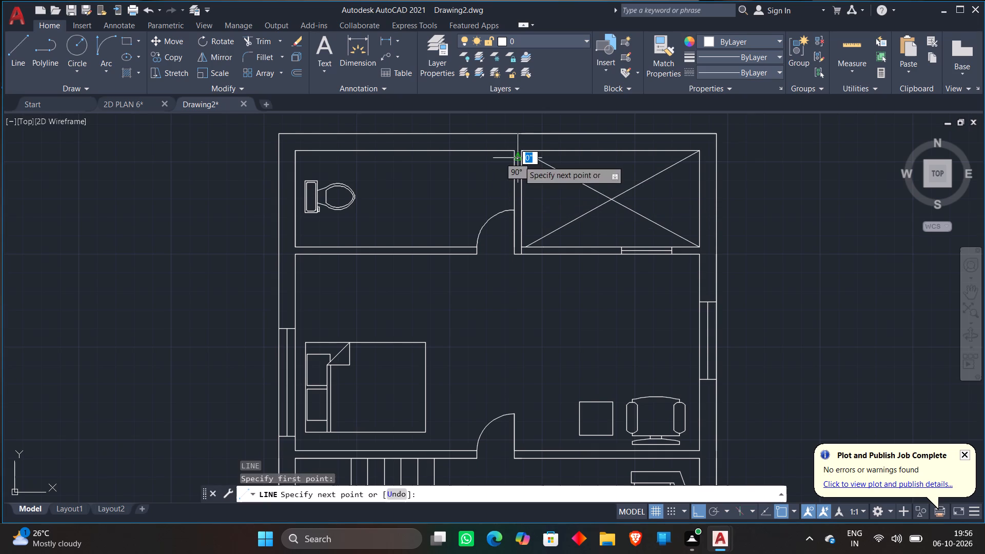
scroll(524, 234, up, 2)
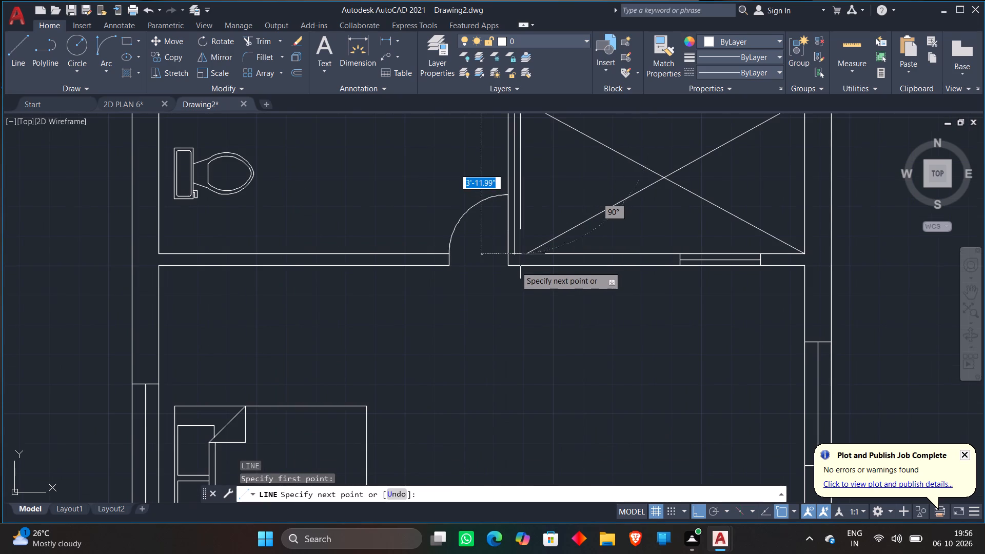
click(515, 278)
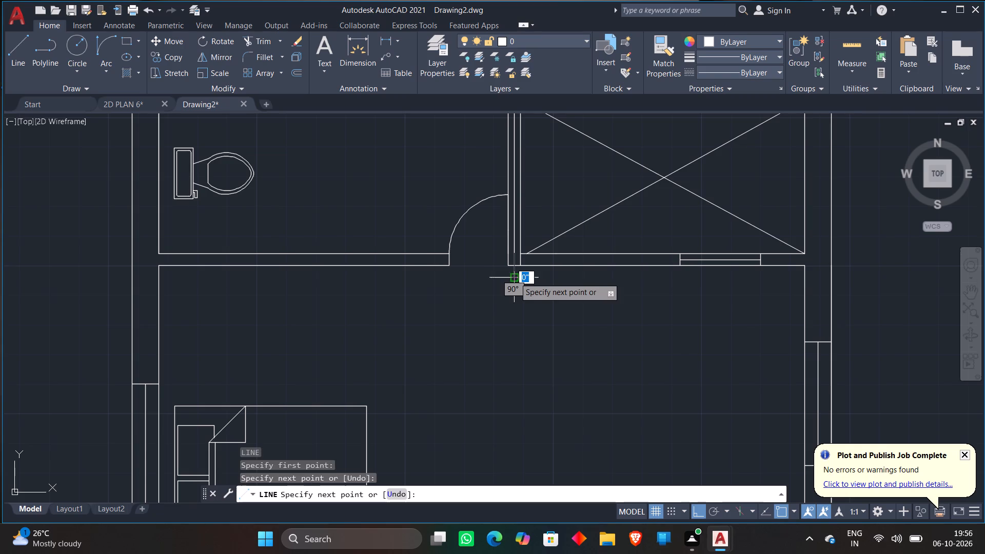
key(Escape)
Trim the vertical centre line's overhang beyond the south end of the wall between the toilet room and shaft.
text(T)
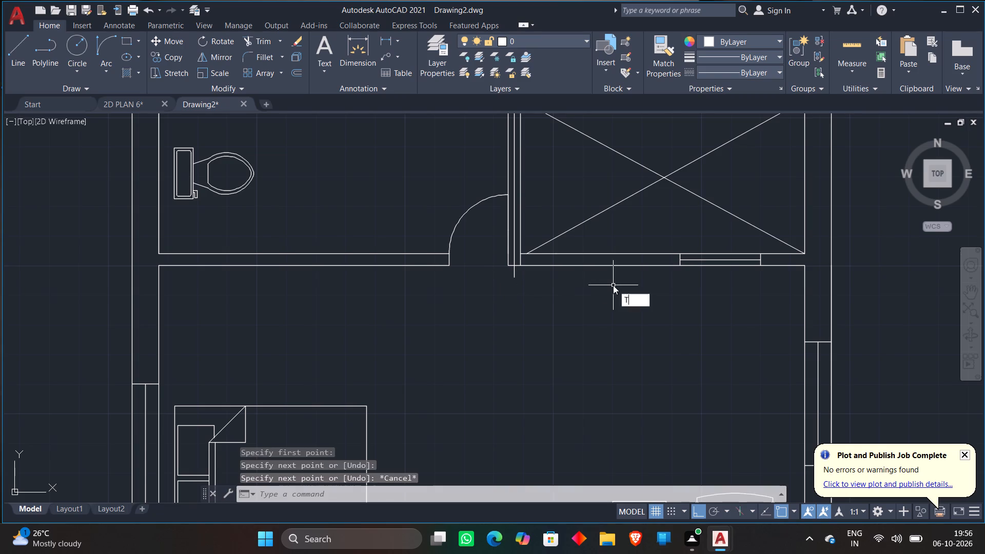
key(space)
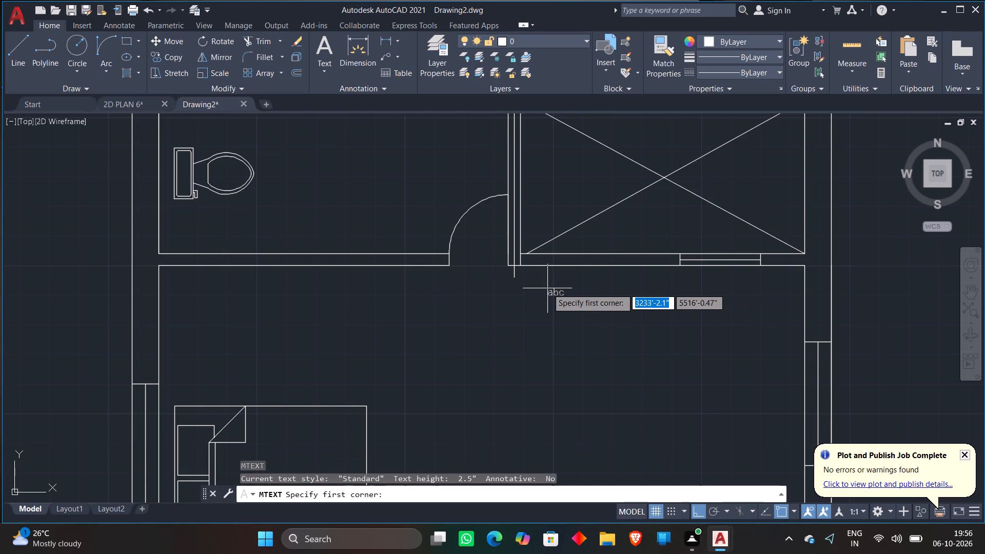
key(Escape)
text(TR)
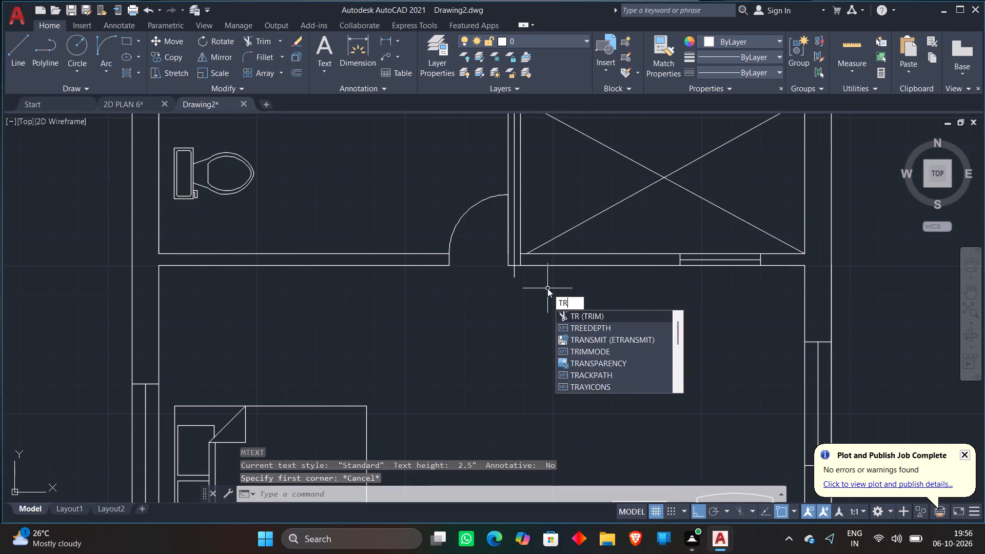
key(space)
click(516, 272)
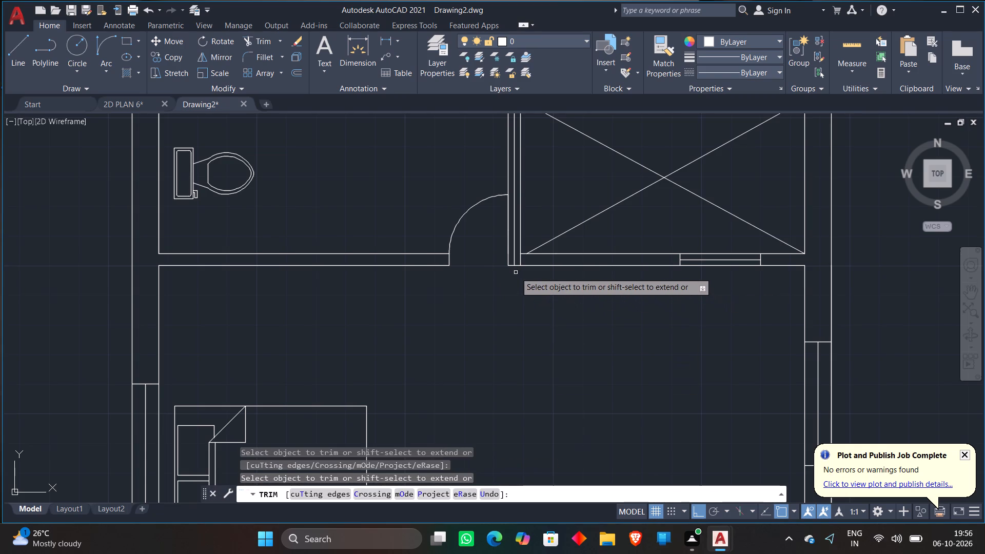
key(Escape)
Offset the centre line of the first layout's window below the staircase by 1" to its north and south sides.
scroll(522, 281, down, 2)
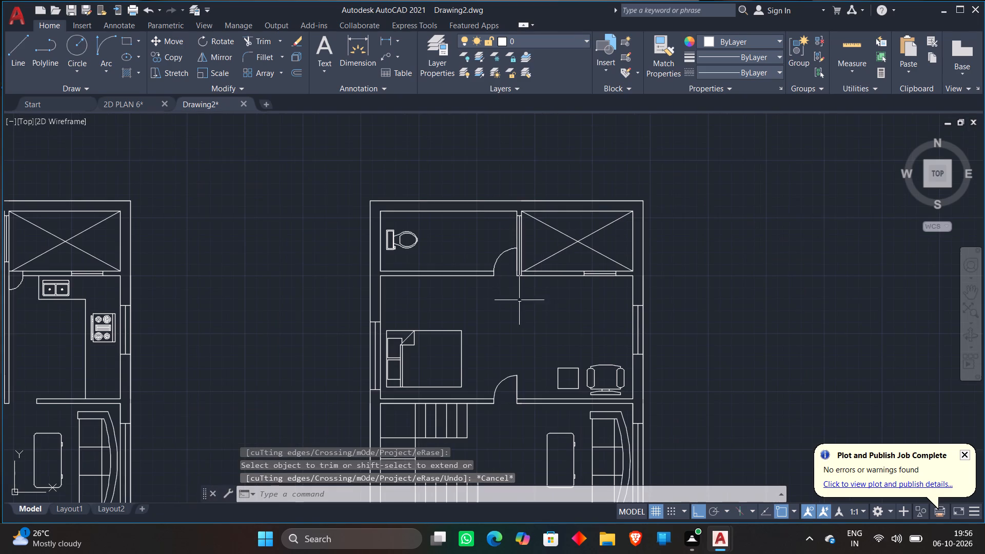
scroll(515, 311, down, 1)
scroll(627, 294, down, 2)
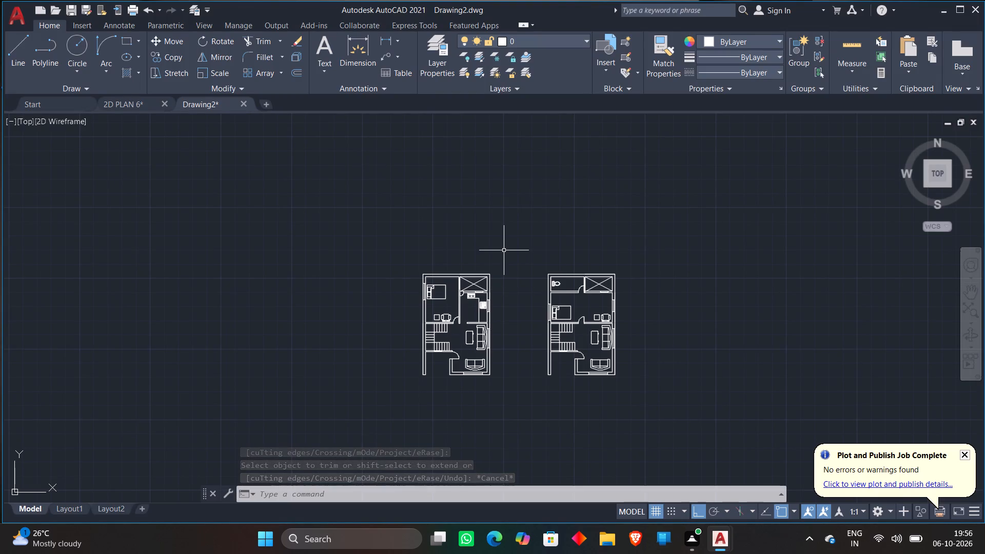
middle_drag(504, 250, 521, 190)
scroll(516, 275, up, 1)
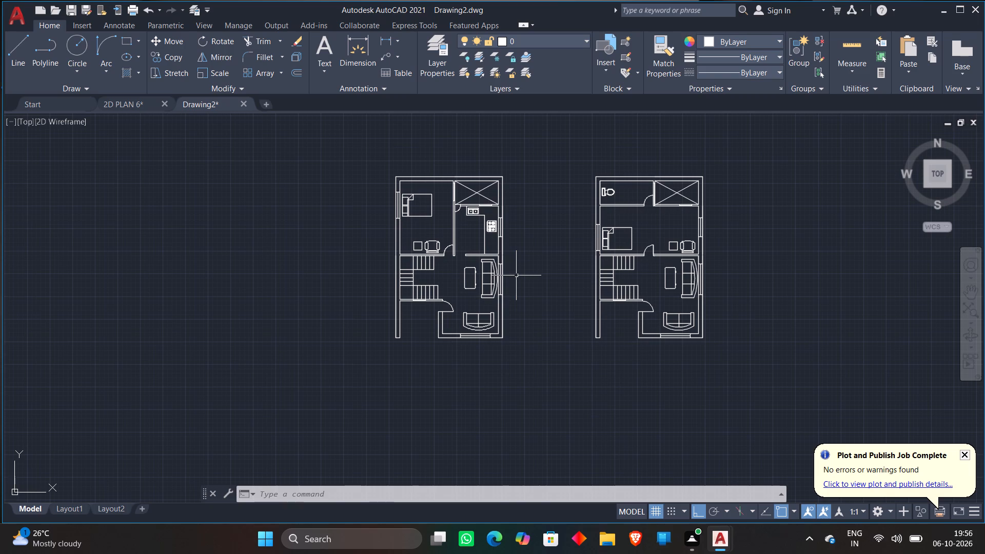
key(o)
key(Return)
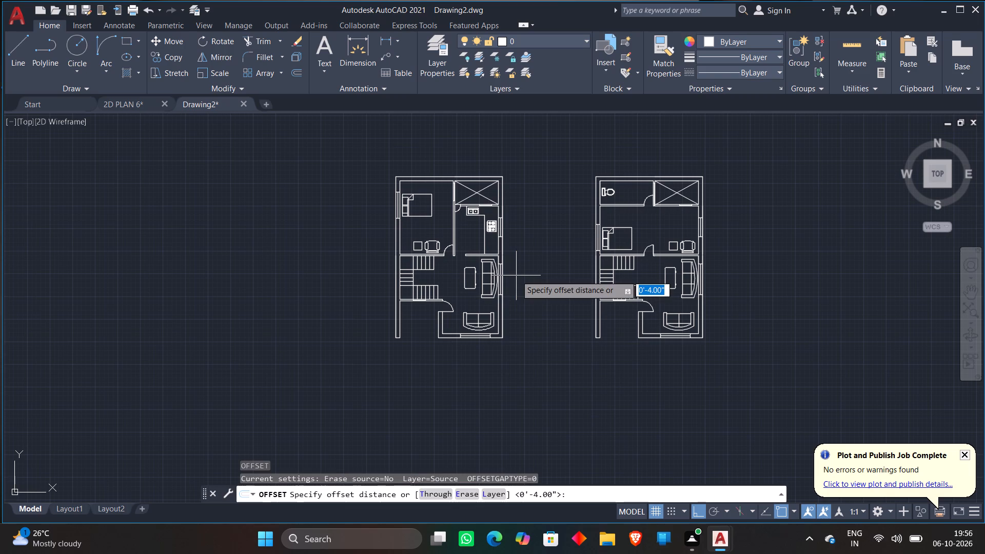
key(1)
key(shift+quotedbl)
key(Return)
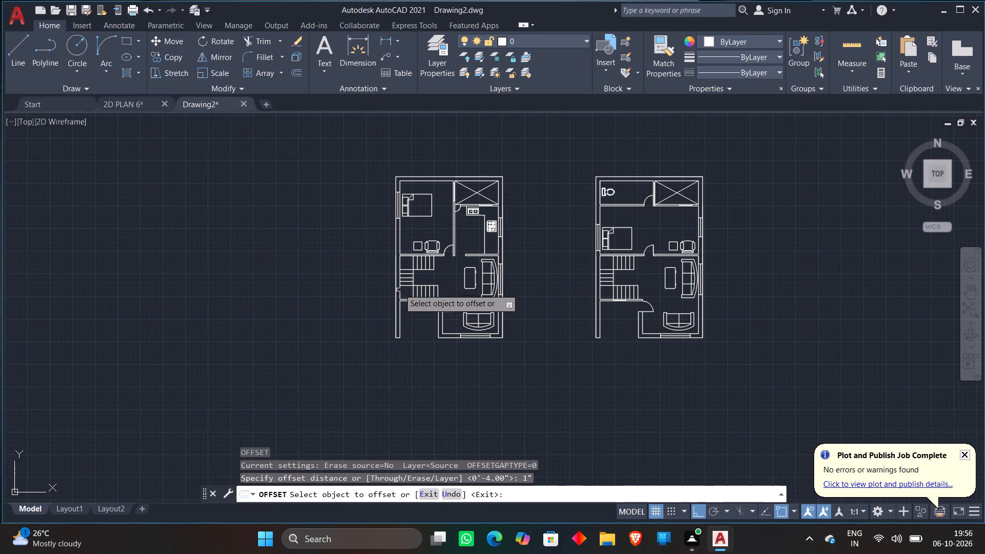
scroll(407, 284, up, 4)
scroll(476, 384, up, 2)
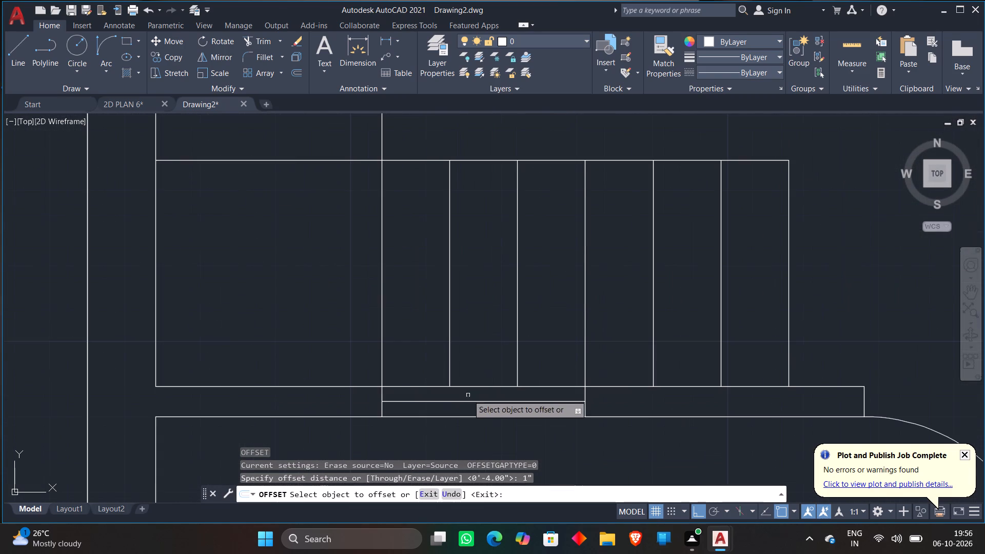
click(466, 401)
click(466, 399)
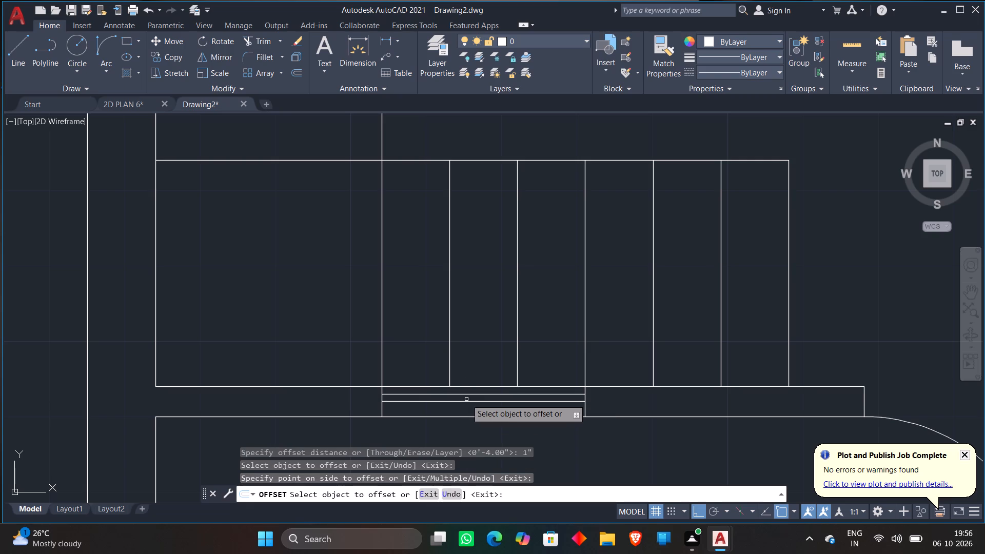
click(466, 401)
click(466, 406)
scroll(454, 340, down, 1)
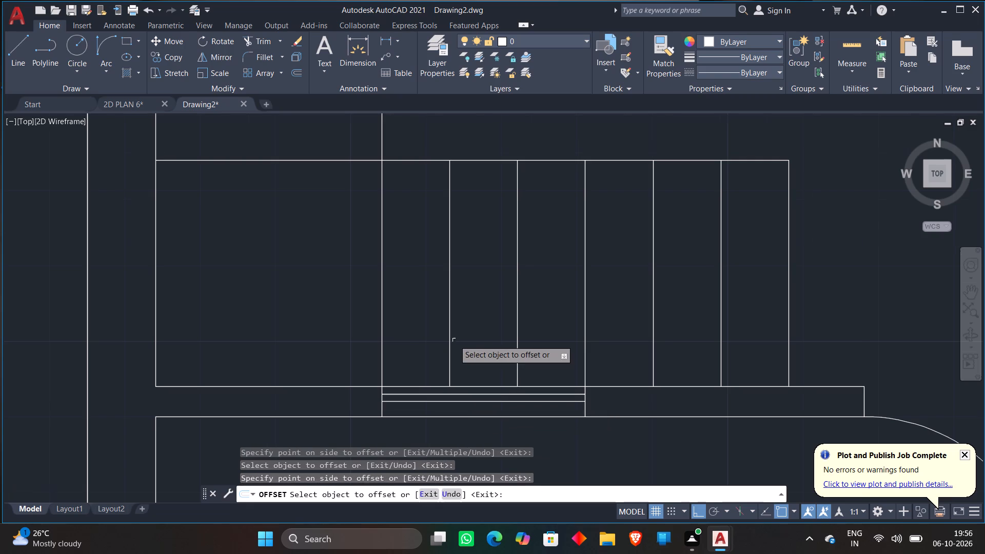
scroll(465, 389, up, 2)
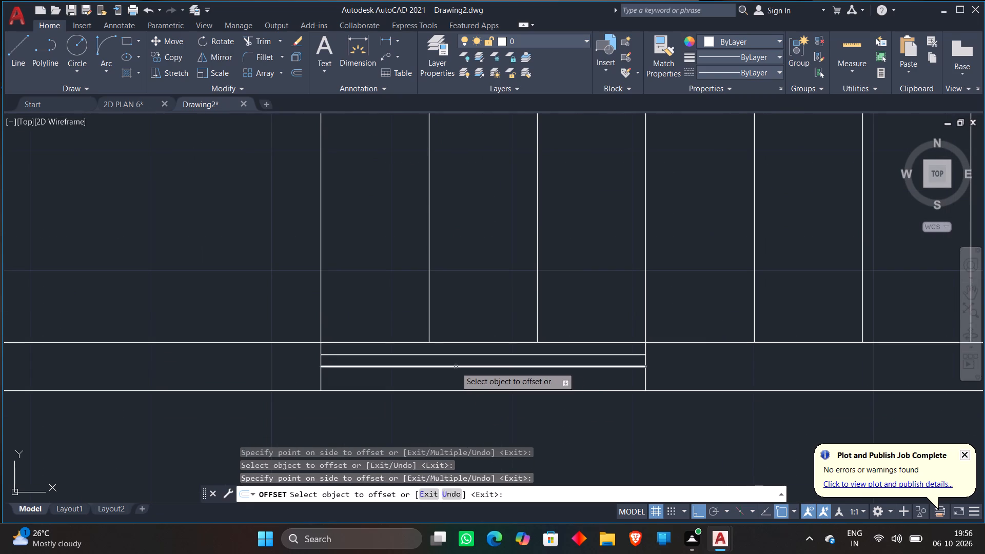
click(456, 367)
click(456, 378)
Offset the centre line of the first layout's south living room window by 1" to its north and south sides.
scroll(496, 315, down, 4)
scroll(559, 304, down, 1)
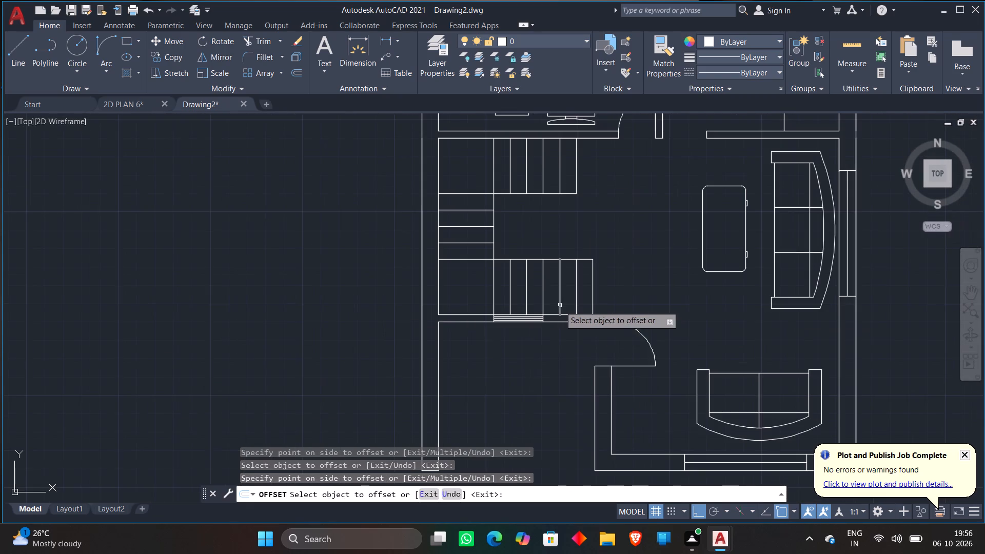
scroll(516, 331, up, 5)
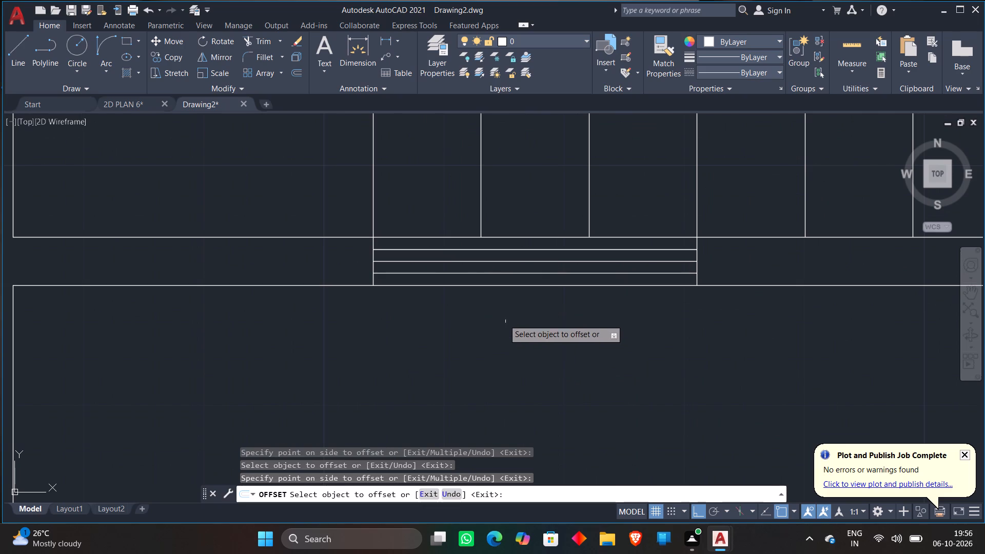
scroll(487, 271, down, 5)
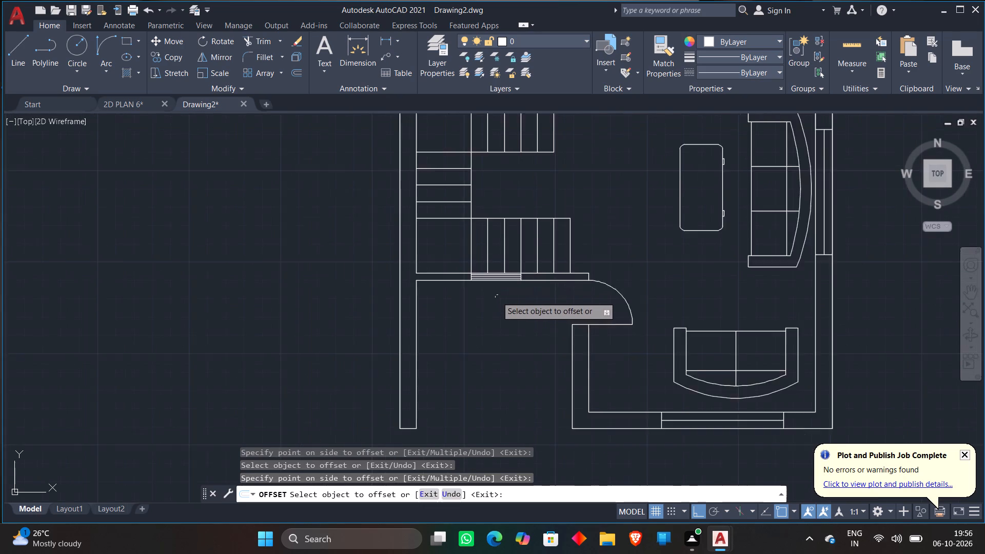
scroll(497, 297, down, 1)
scroll(617, 375, up, 5)
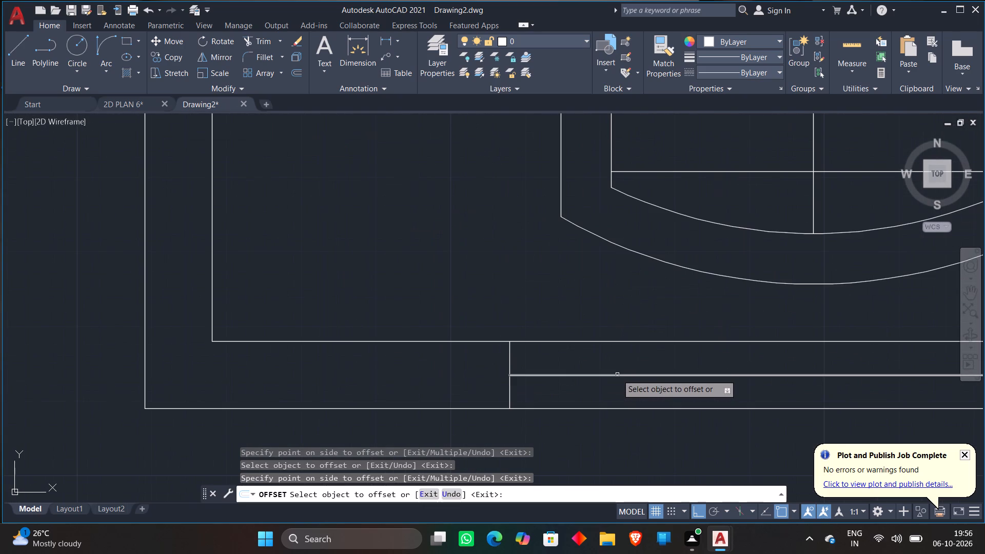
click(617, 374)
click(616, 365)
click(616, 374)
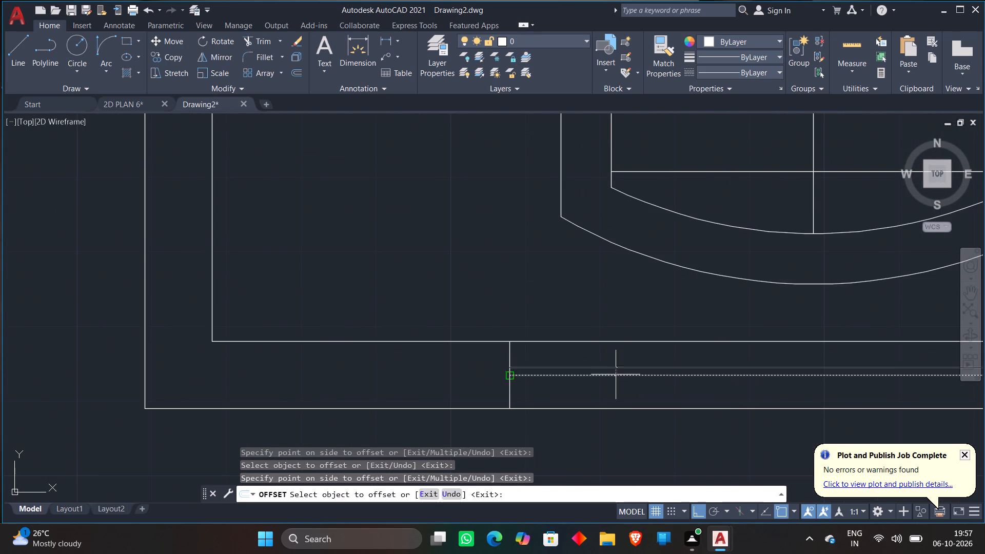
click(614, 391)
Offset the first layout's west bedroom window centre line by 1" to the east, and the resulting line by another 1" east.
scroll(479, 373, down, 3)
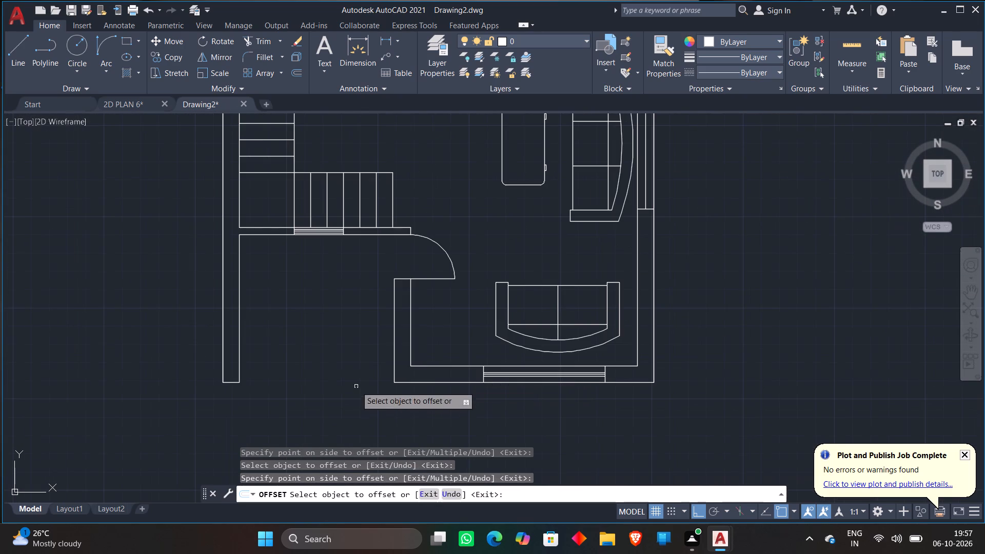
middle_drag(312, 322, 335, 396)
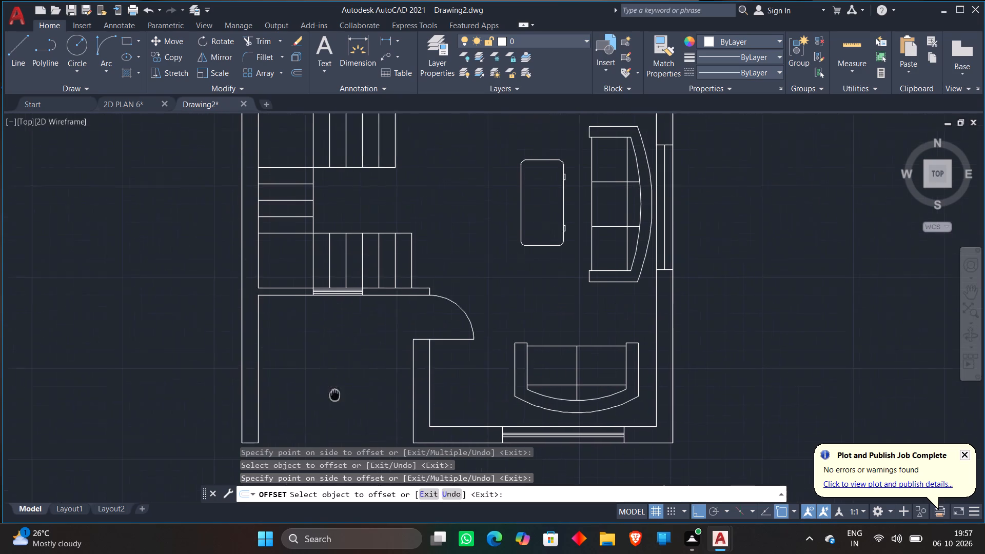
middle_drag(335, 396, 340, 427)
middle_drag(435, 234, 458, 321)
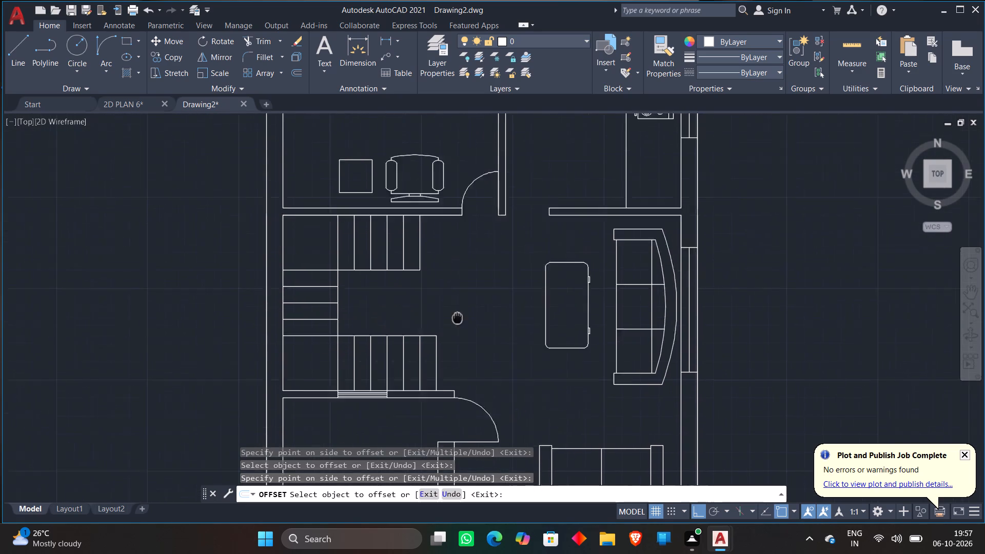
middle_drag(458, 321, 470, 380)
middle_drag(379, 187, 438, 327)
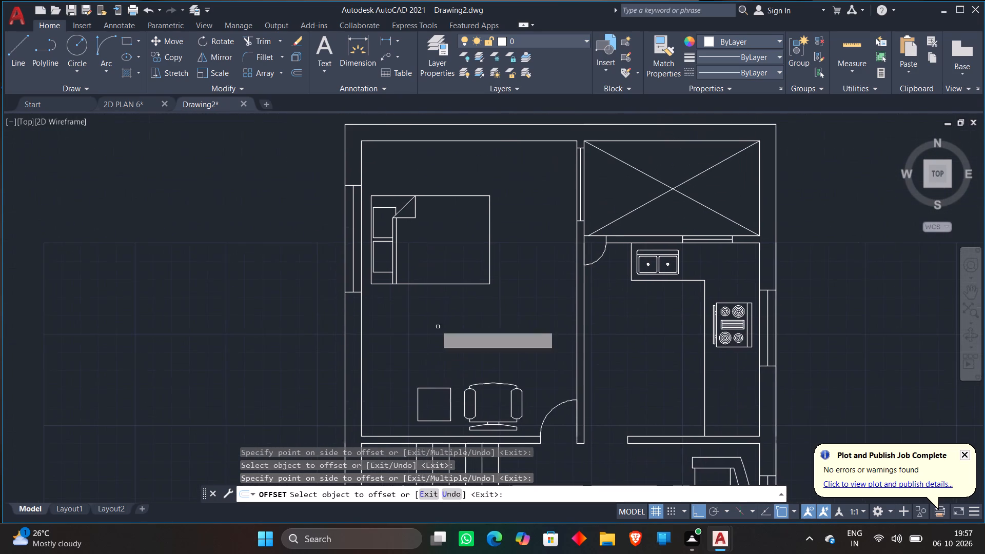
scroll(353, 228, up, 2)
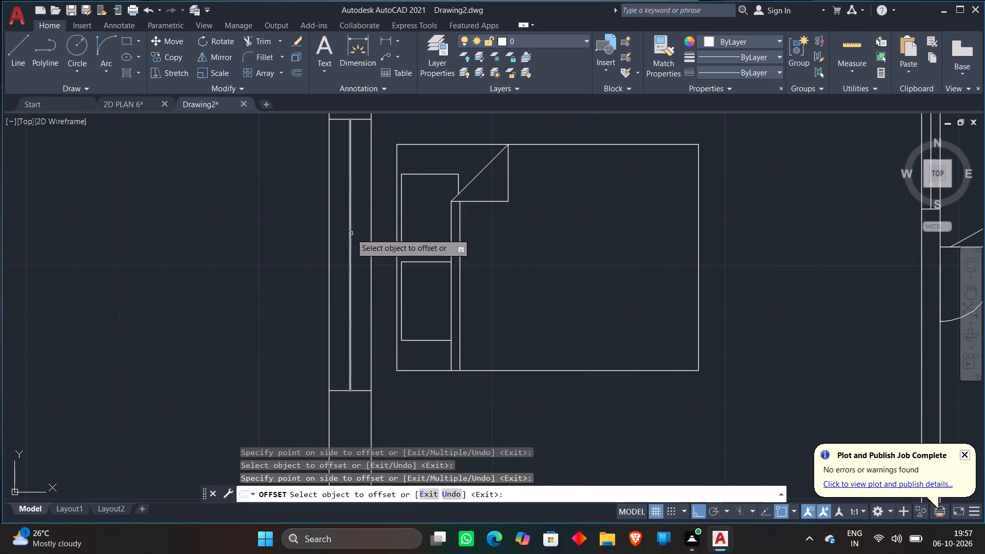
click(351, 234)
click(345, 238)
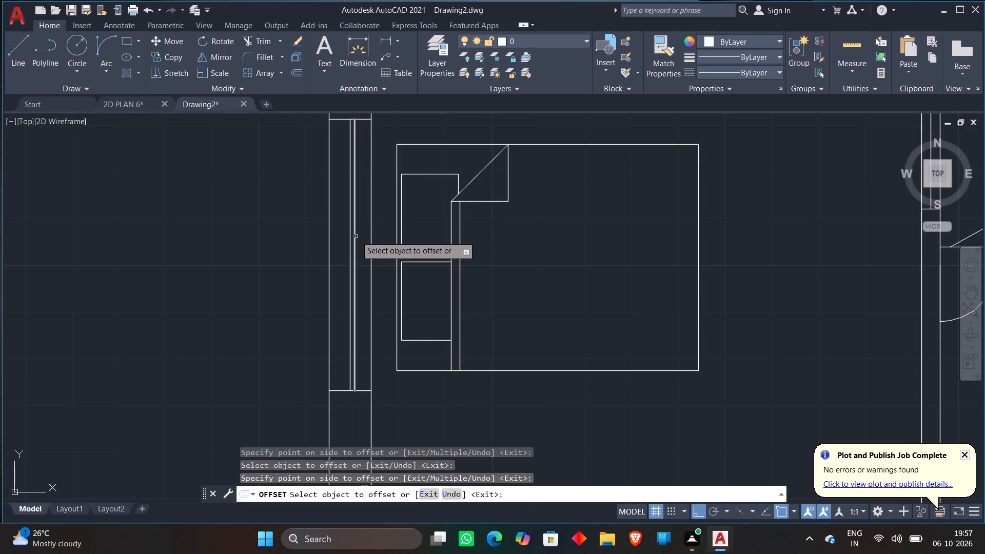
click(356, 236)
click(362, 235)
Offset the centre line of the first layout's kitchen window beside the stove by 1" to its west and east sides.
scroll(692, 190, down, 2)
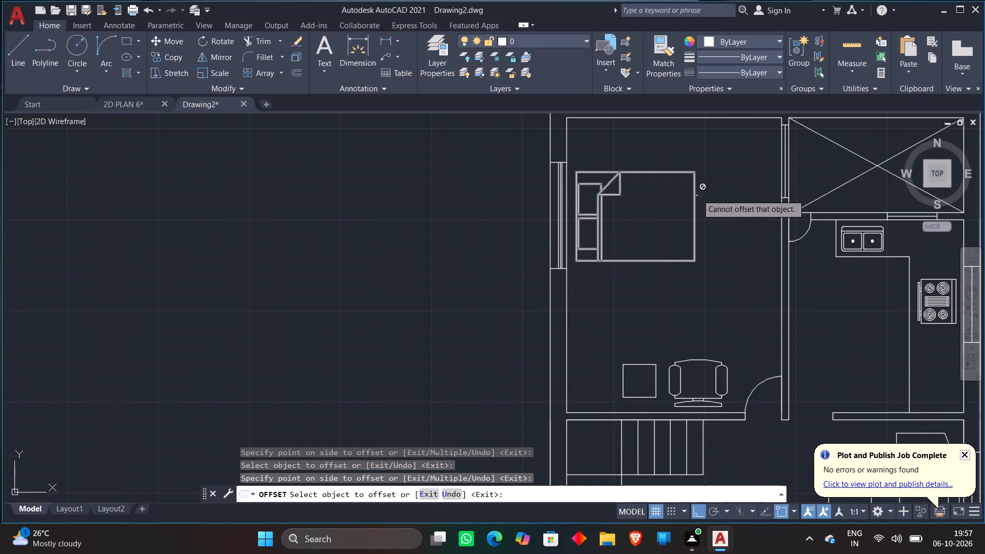
scroll(699, 197, down, 1)
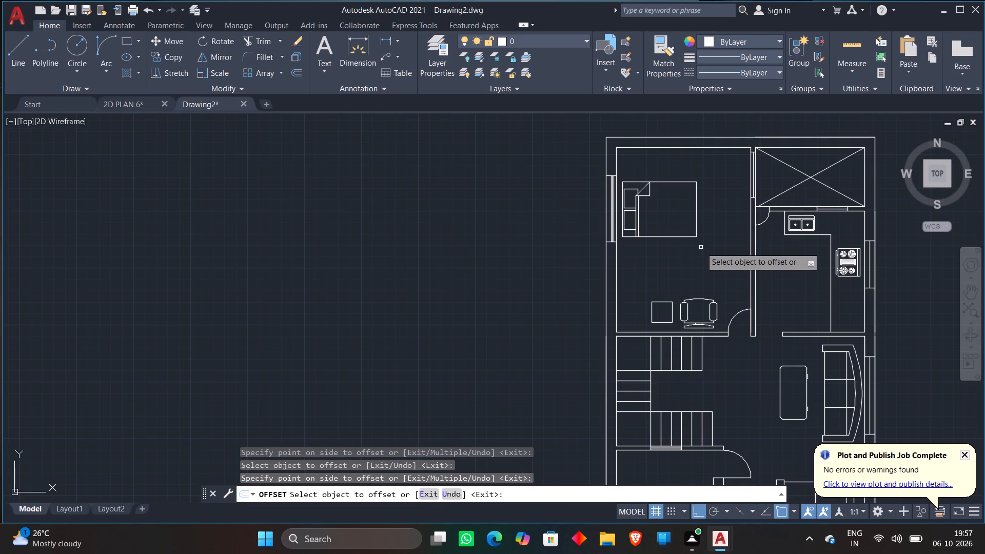
scroll(747, 160, up, 3)
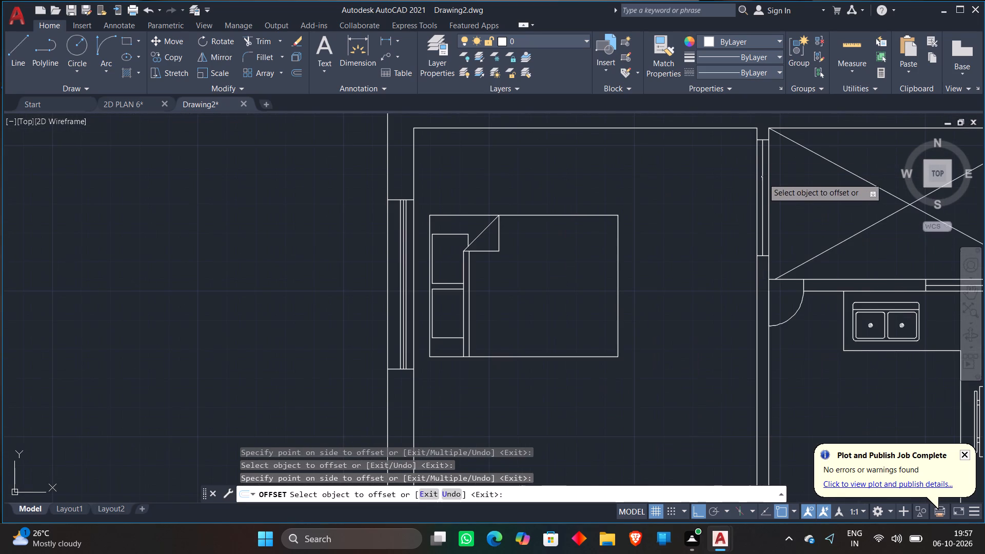
scroll(765, 180, down, 3)
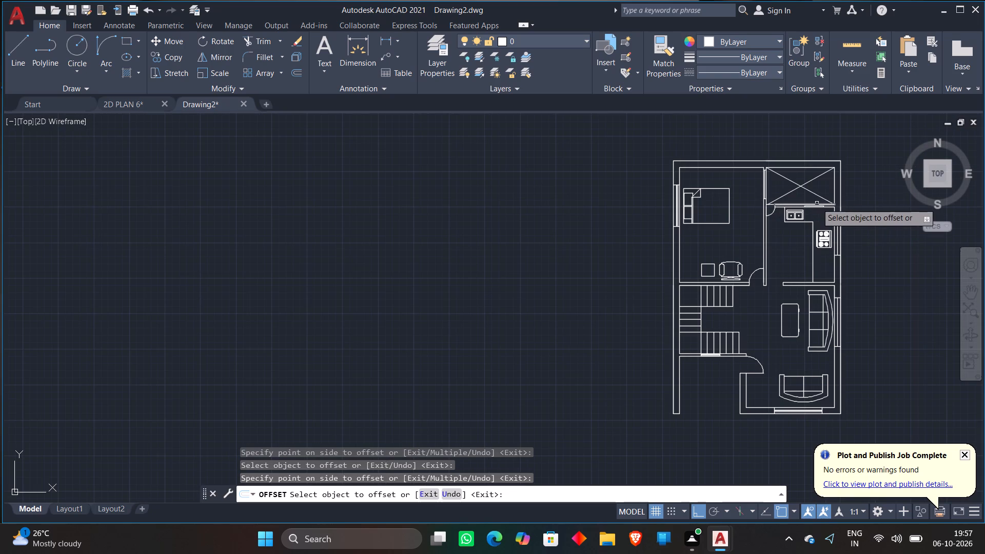
middle_drag(852, 231, 804, 160)
scroll(807, 174, up, 3)
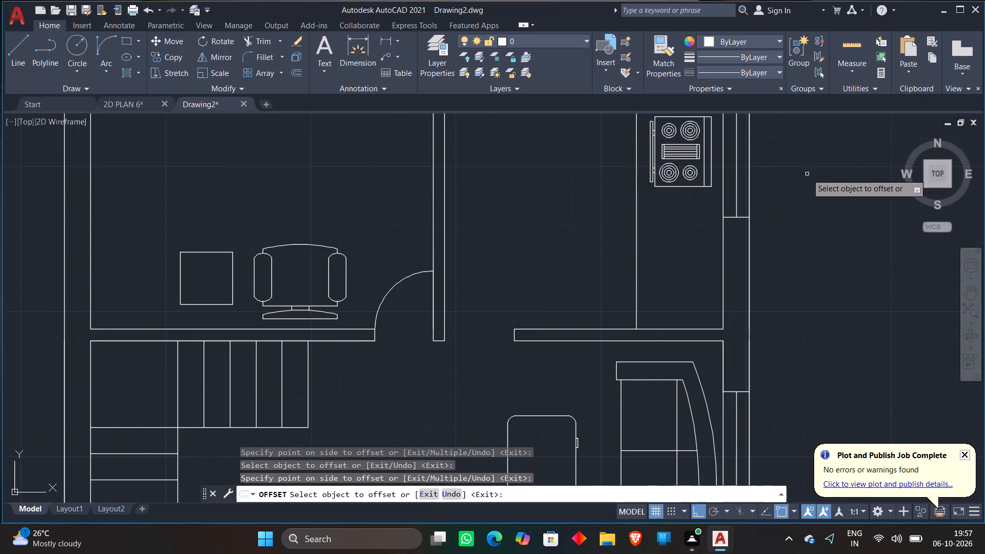
middle_drag(793, 178, 824, 258)
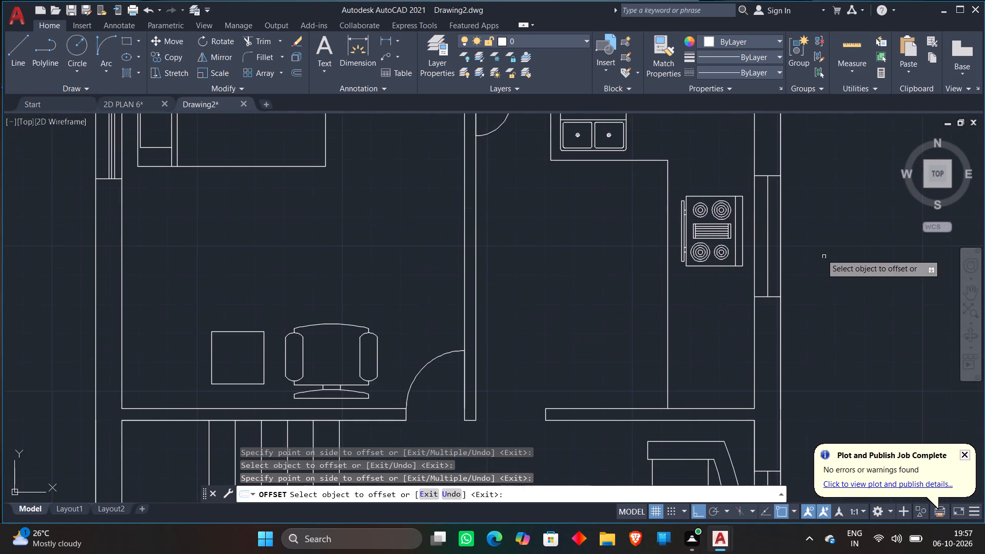
scroll(816, 247, up, 2)
click(692, 273)
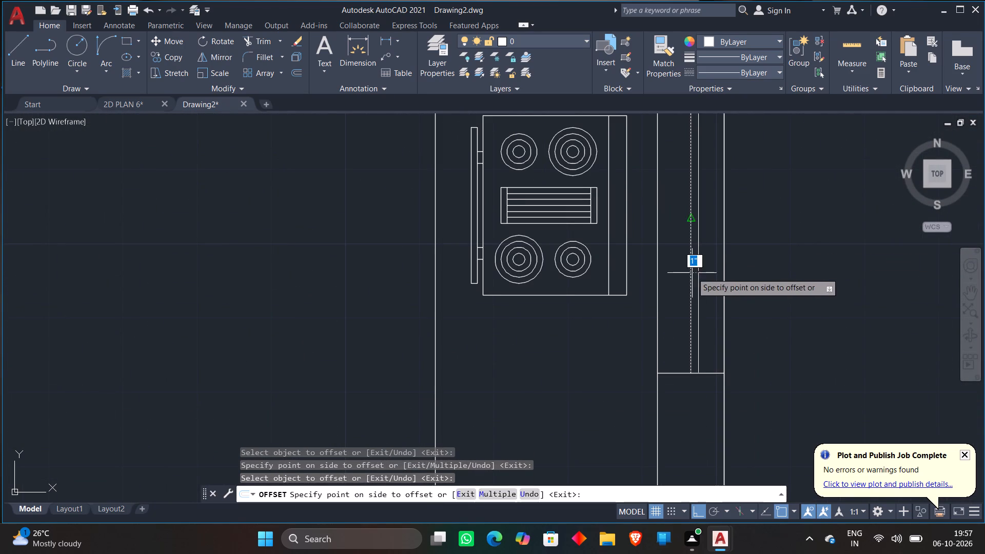
click(664, 284)
click(692, 282)
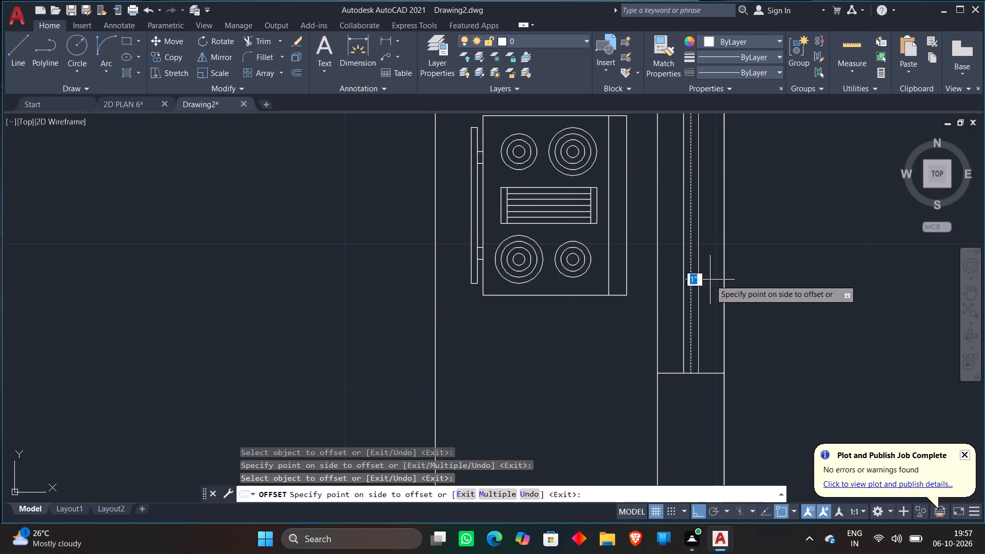
click(710, 280)
Offset the centre line of the first layout's east living room window by 1" to its west and east sides.
scroll(768, 248, down, 4)
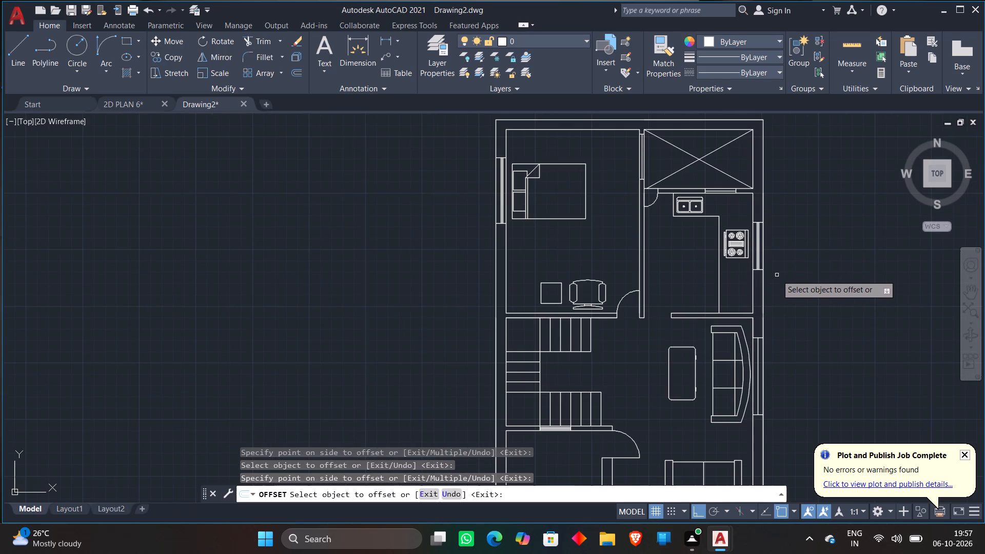
middle_drag(777, 275, 738, 161)
scroll(731, 240, up, 2)
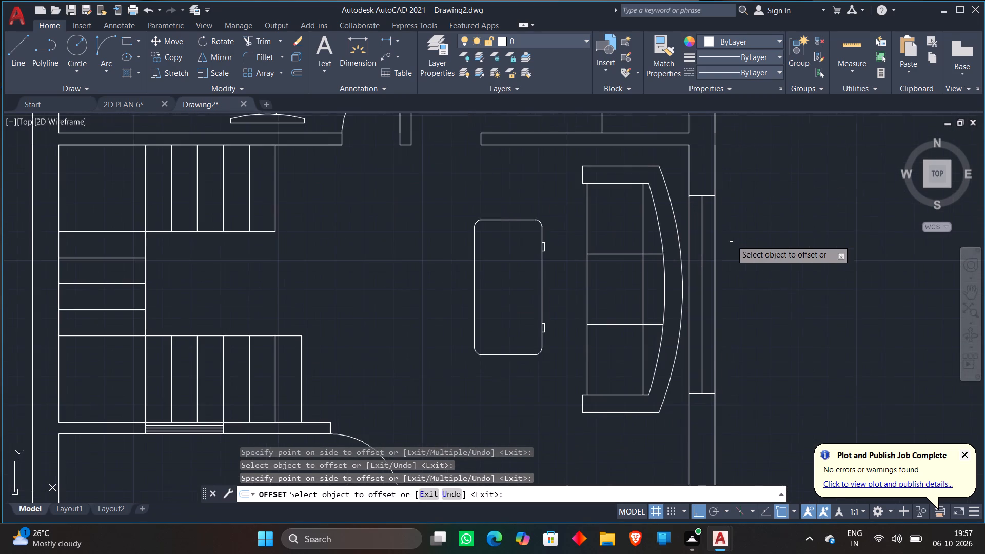
middle_drag(733, 240, 758, 135)
scroll(750, 172, up, 2)
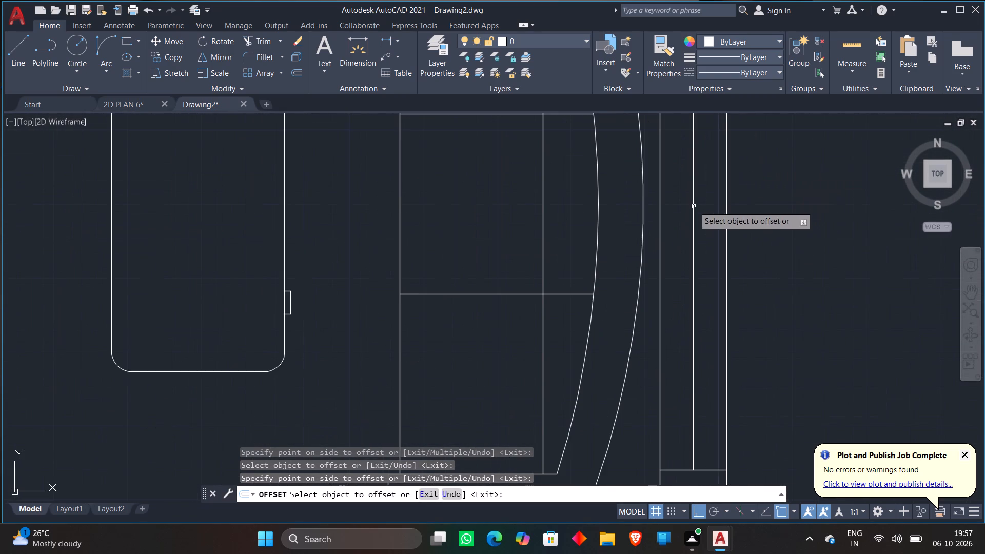
click(693, 207)
click(685, 211)
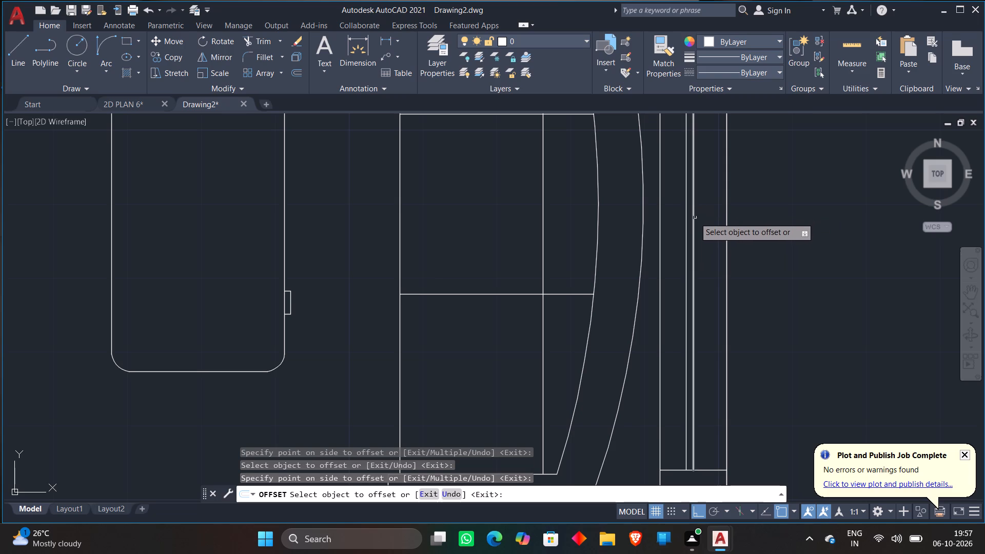
click(695, 219)
click(701, 218)
Offset the centre line of the second layout's south living room window by 1" to its north and south sides.
scroll(752, 198, down, 1)
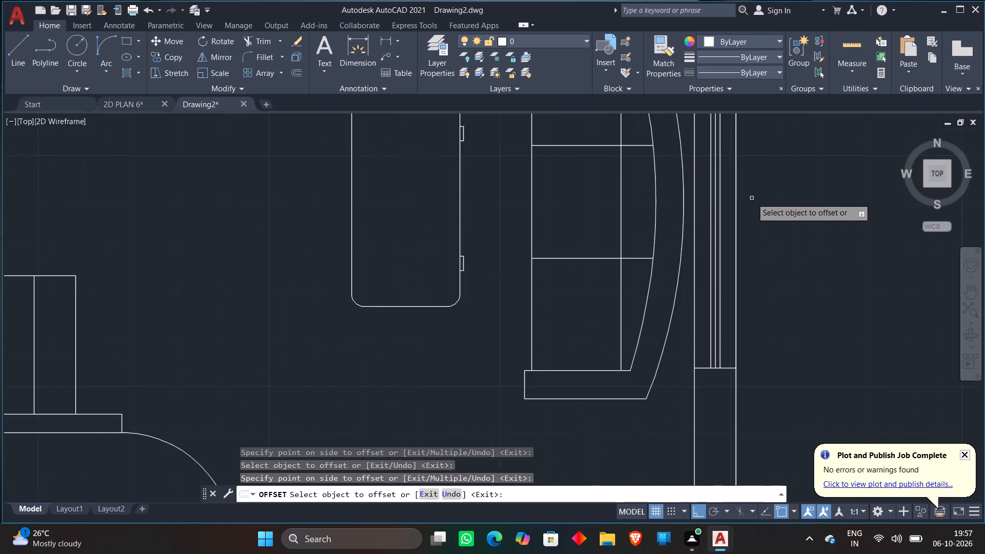
scroll(752, 198, down, 2)
scroll(574, 268, down, 1)
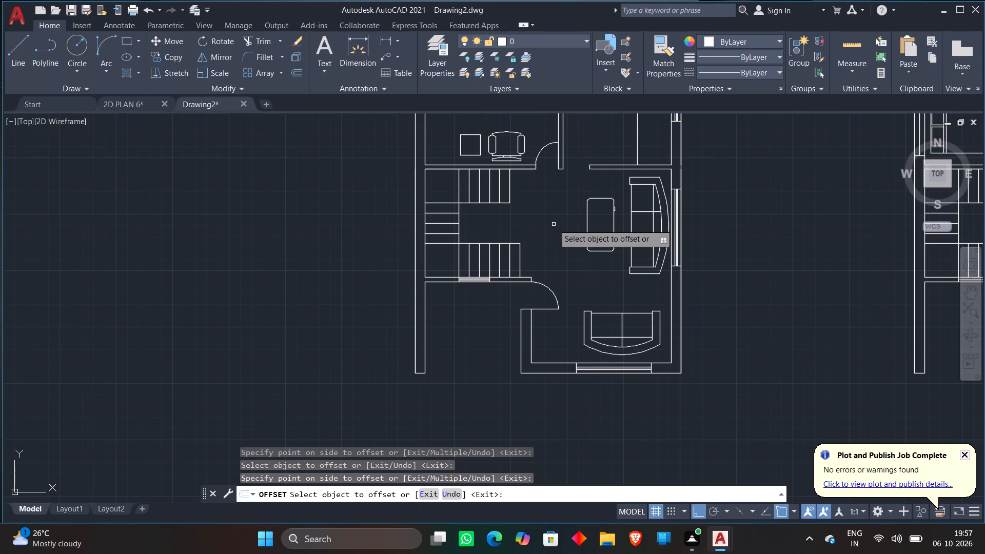
middle_drag(554, 224, 498, 331)
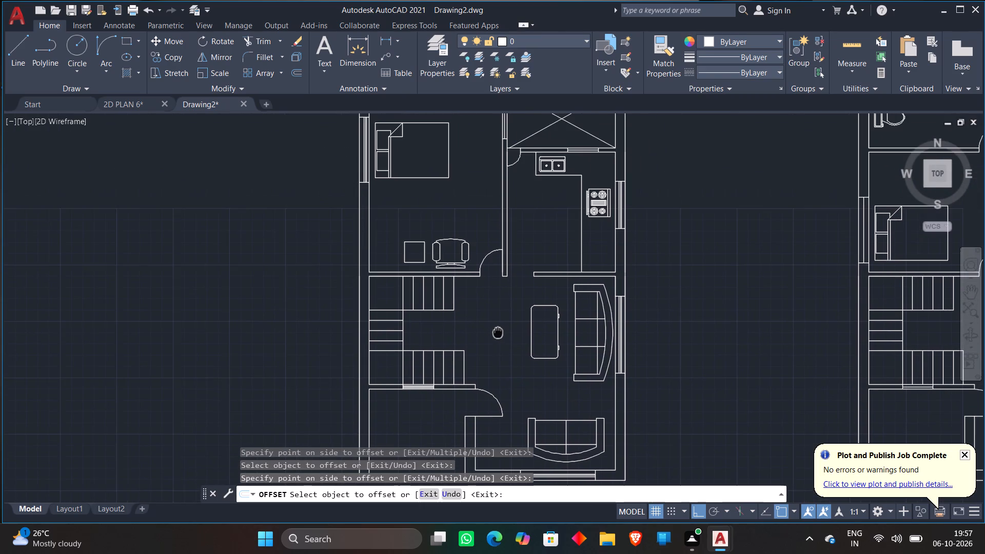
middle_drag(498, 331, 483, 378)
scroll(725, 230, down, 1)
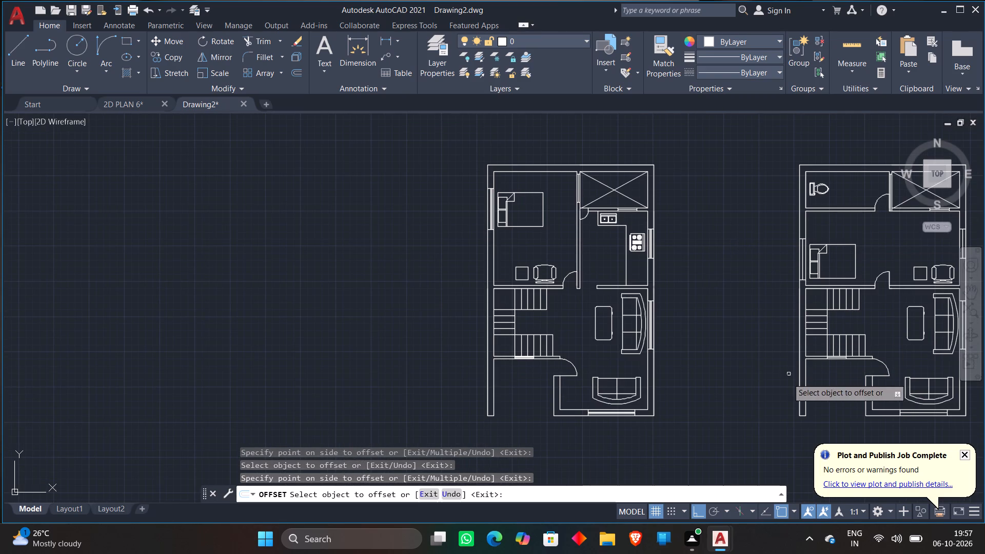
middle_drag(779, 396, 547, 340)
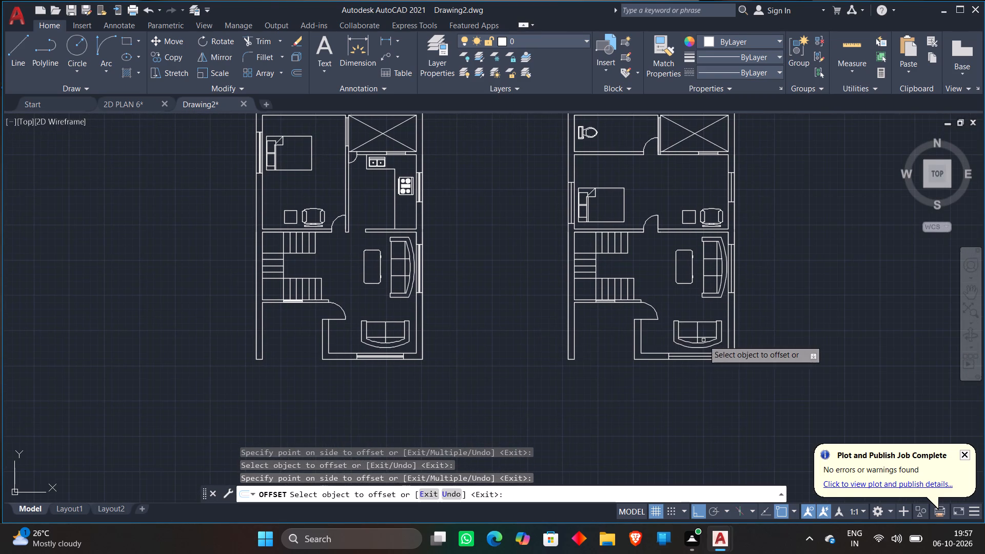
scroll(703, 340, up, 3)
scroll(664, 408, up, 1)
click(661, 411)
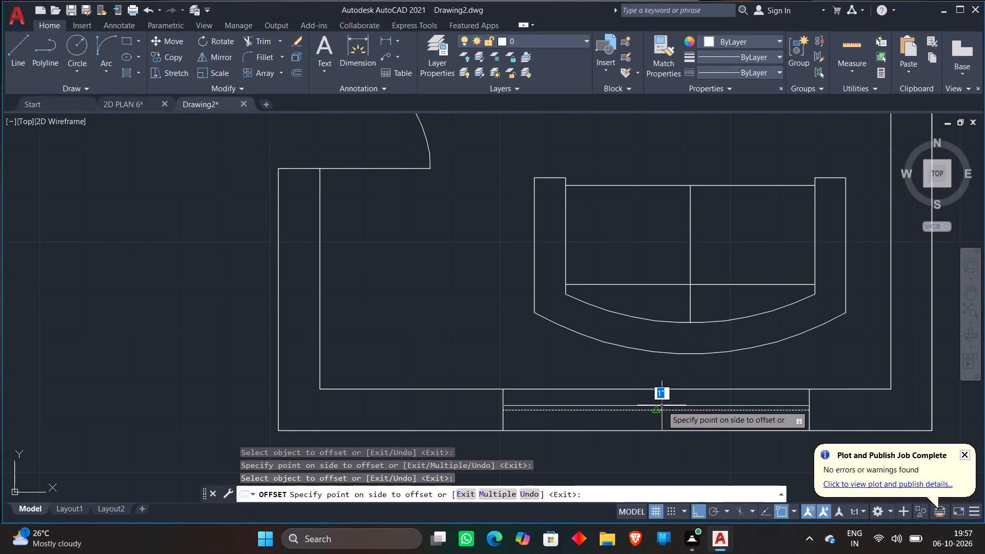
click(662, 405)
click(661, 409)
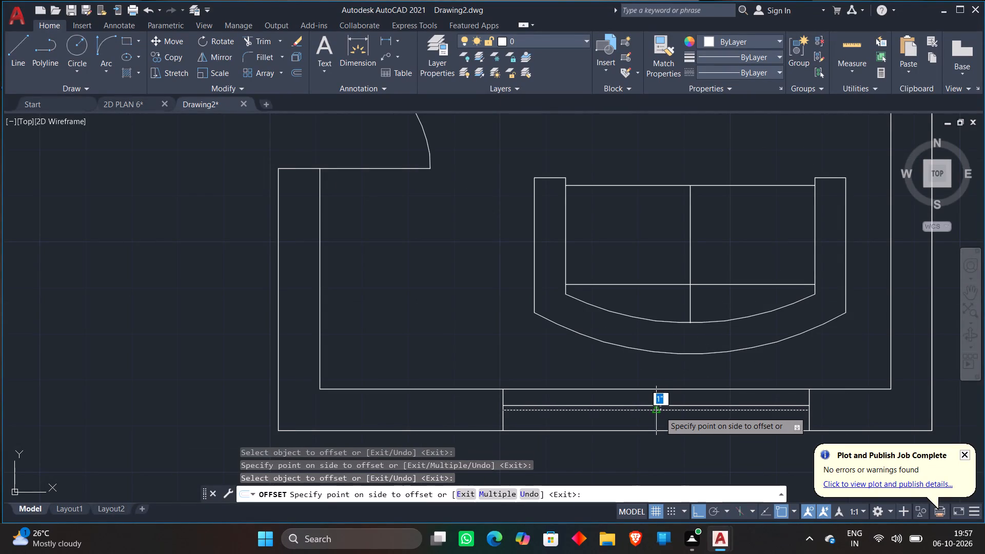
click(656, 421)
Offset the centre line of the second layout's east living room window by 1" to its west and east sides.
scroll(652, 150, down, 1)
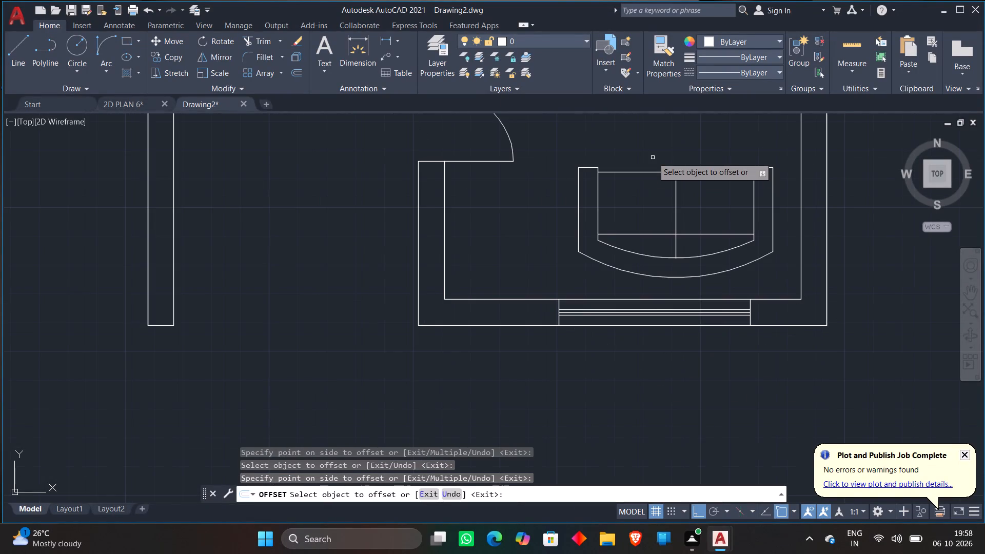
middle_drag(654, 154, 417, 422)
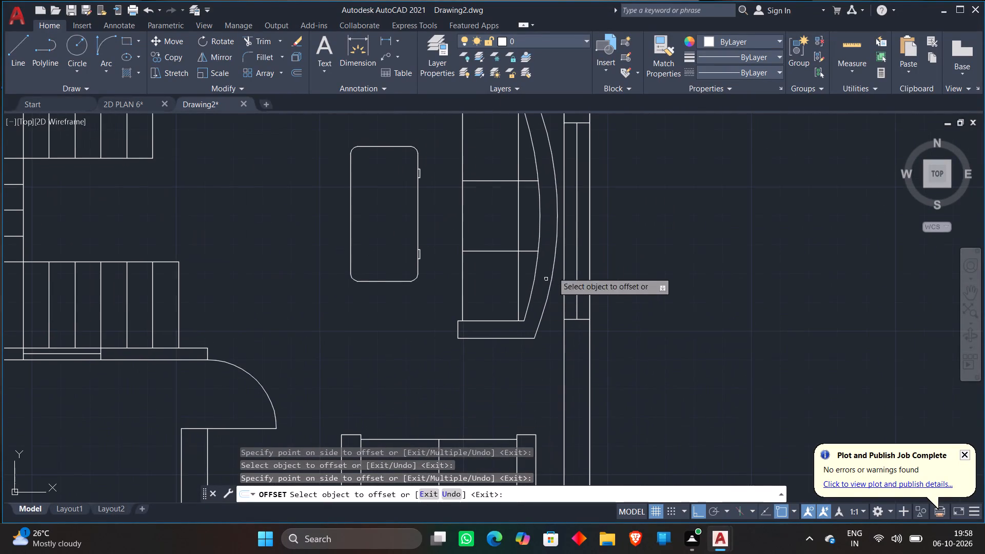
middle_drag(592, 227, 593, 292)
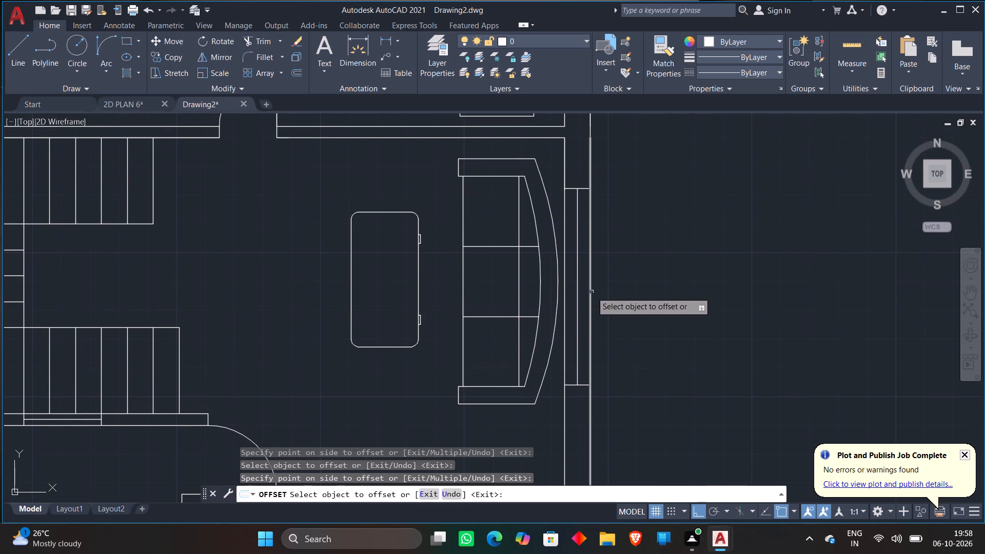
click(577, 303)
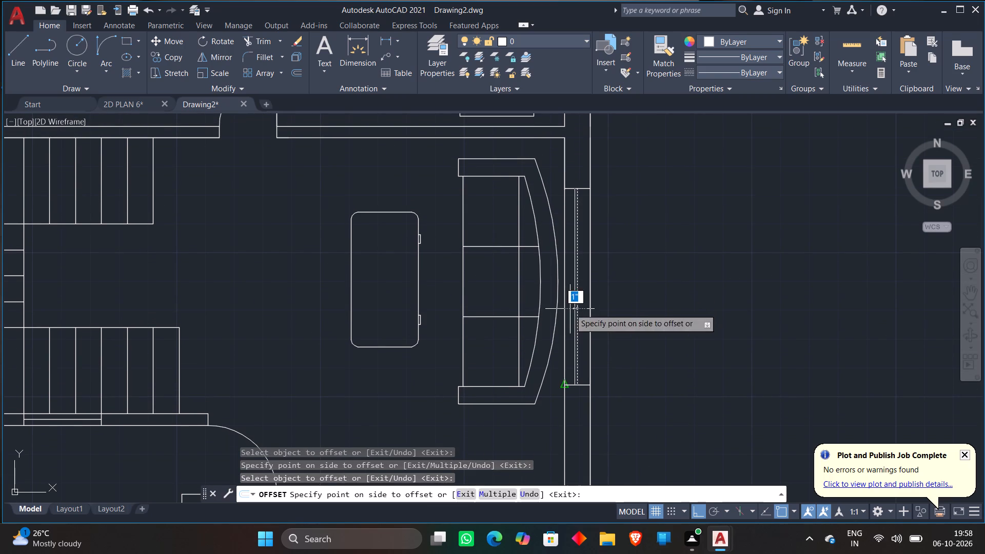
click(570, 309)
scroll(579, 305, up, 2)
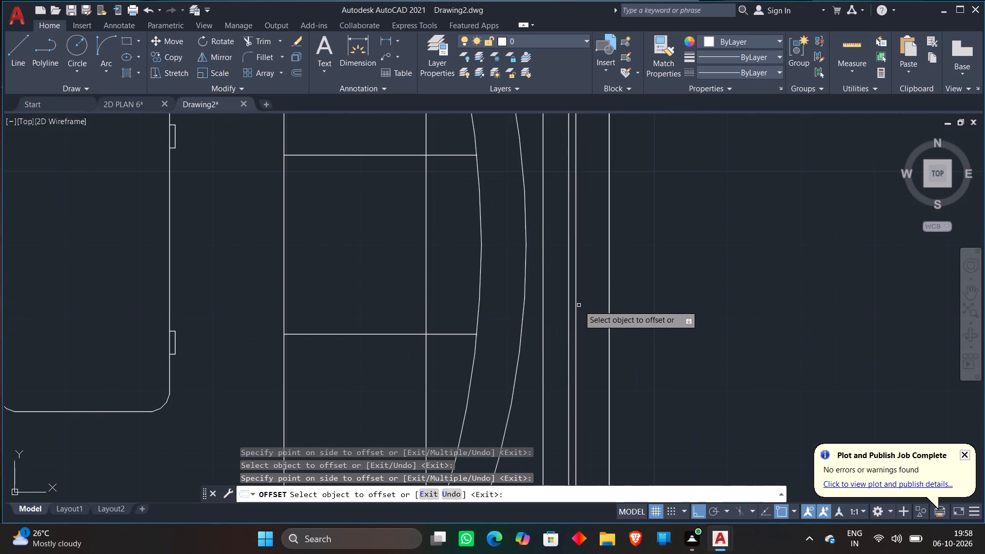
click(575, 310)
click(591, 304)
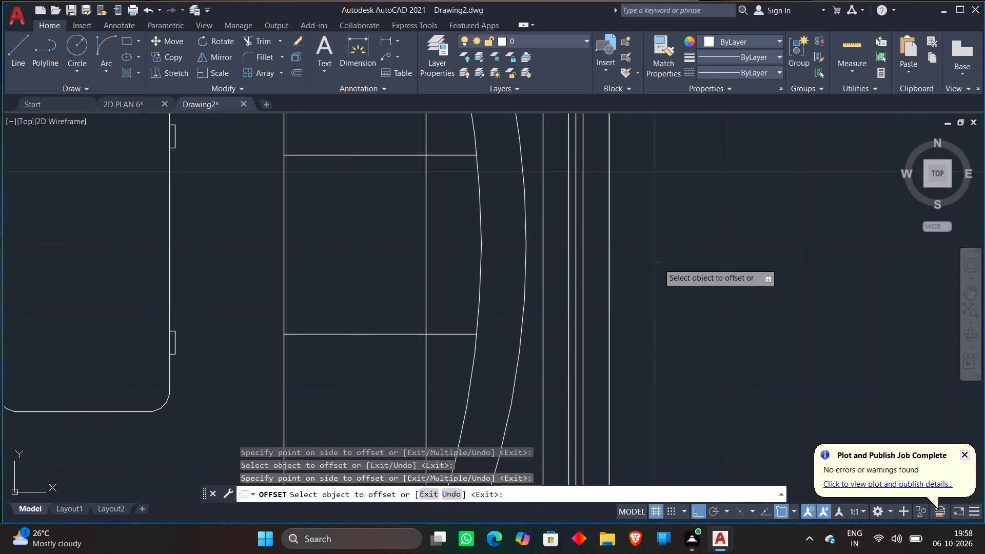
Offset the centre line of the second layout's west bedroom window by 1" to its west and east sides.
scroll(662, 260, down, 3)
scroll(691, 213, down, 2)
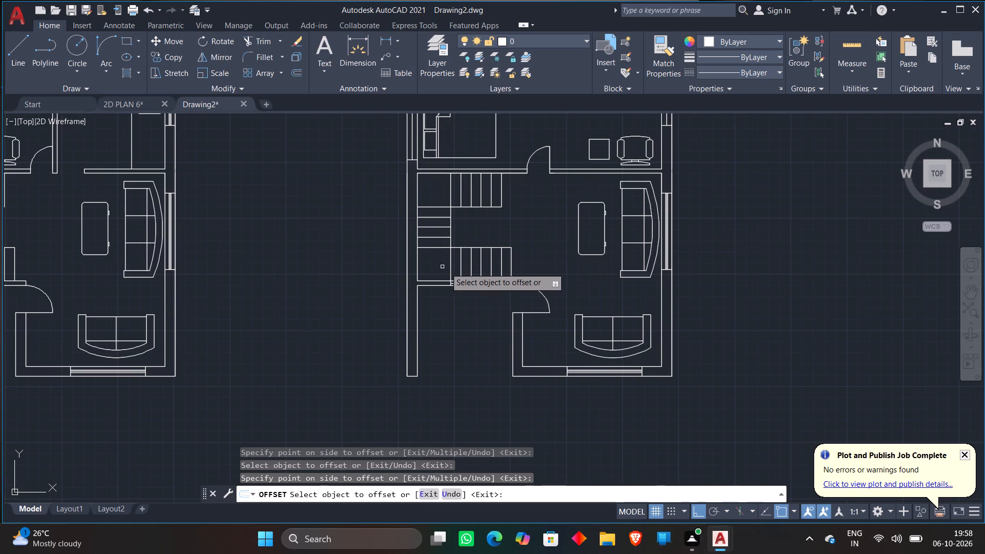
middle_drag(532, 199, 533, 200)
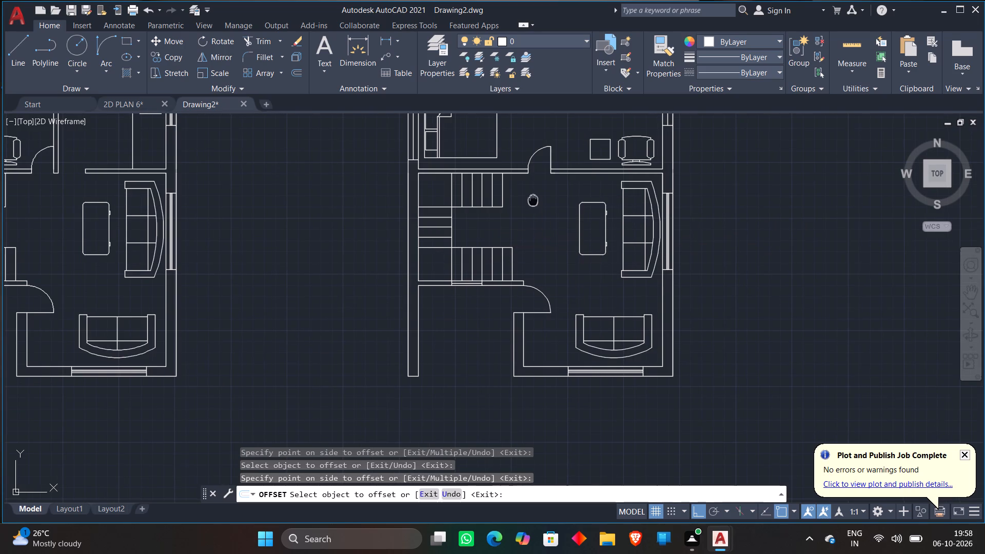
middle_drag(533, 200, 549, 359)
scroll(418, 266, up, 3)
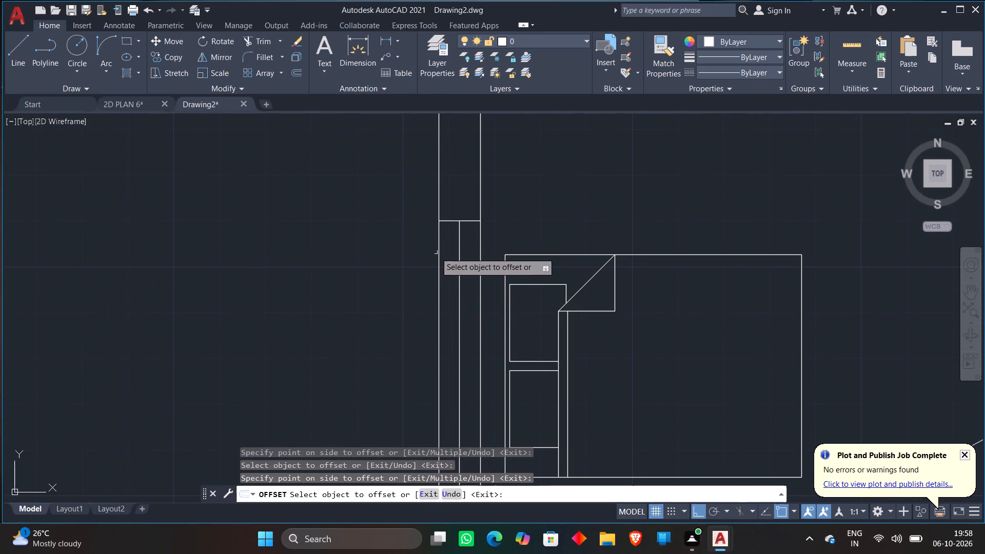
click(459, 282)
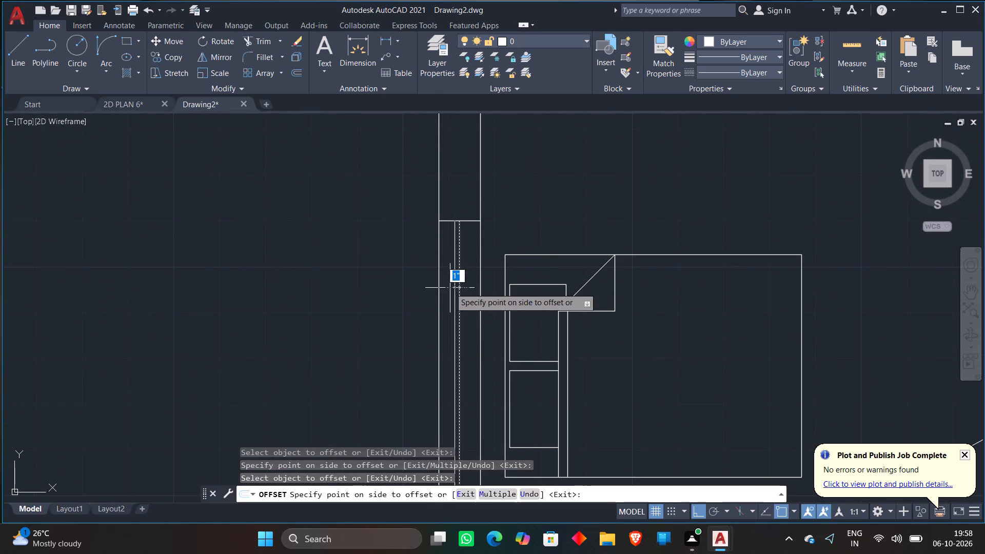
click(450, 288)
click(459, 284)
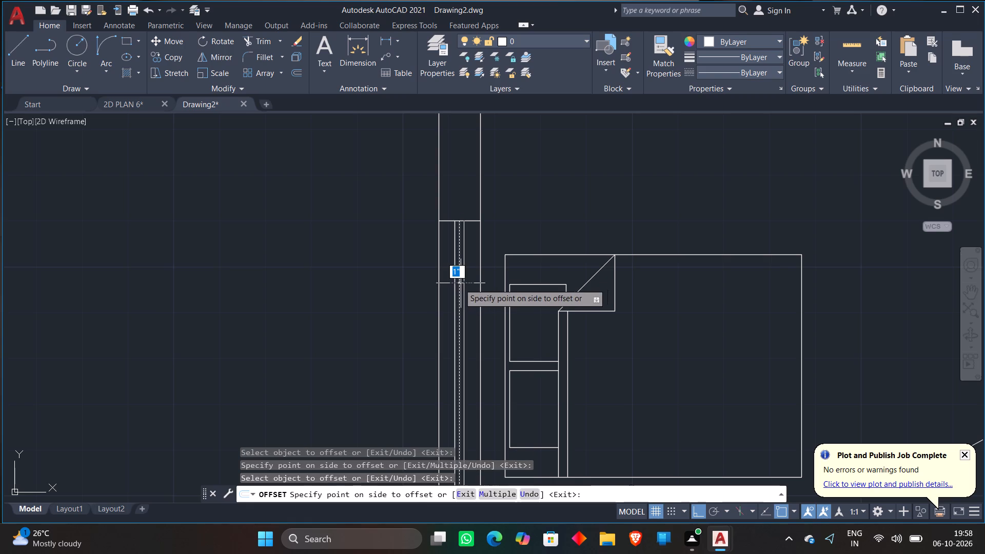
click(464, 282)
Offset the centre line of the second layout's east bedroom window by 1" to its east and west sides.
scroll(704, 195, down, 4)
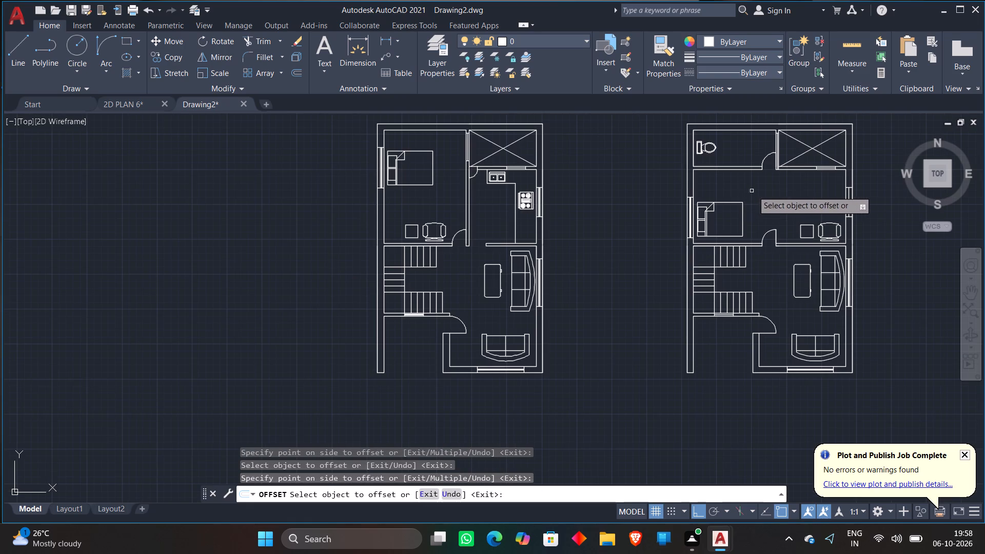
middle_drag(754, 191, 487, 223)
scroll(574, 218, up, 3)
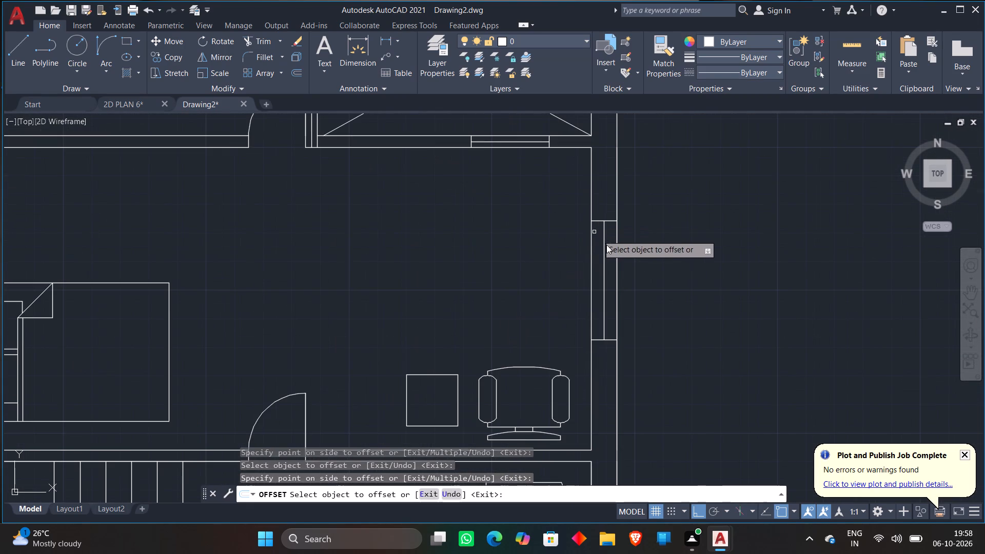
click(603, 257)
click(598, 266)
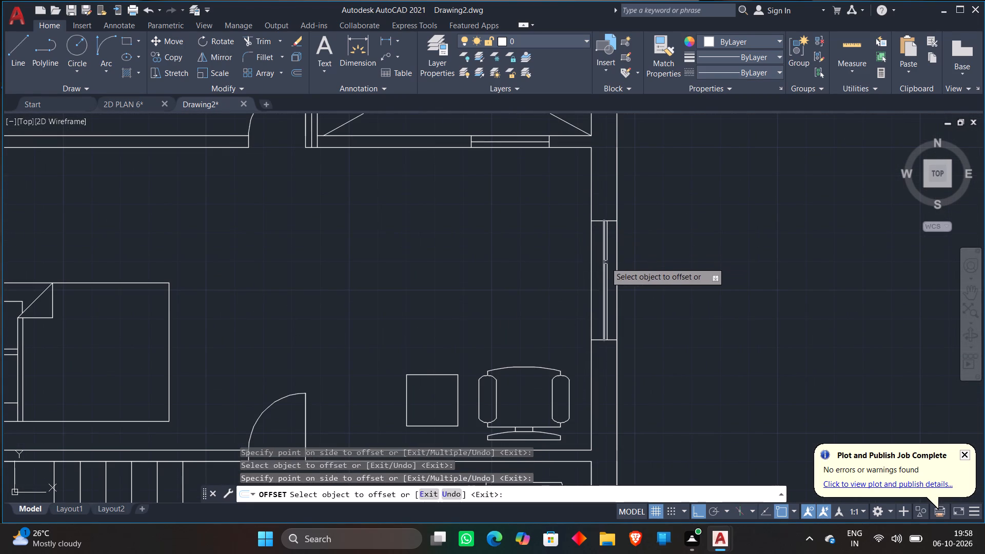
scroll(606, 262, up, 3)
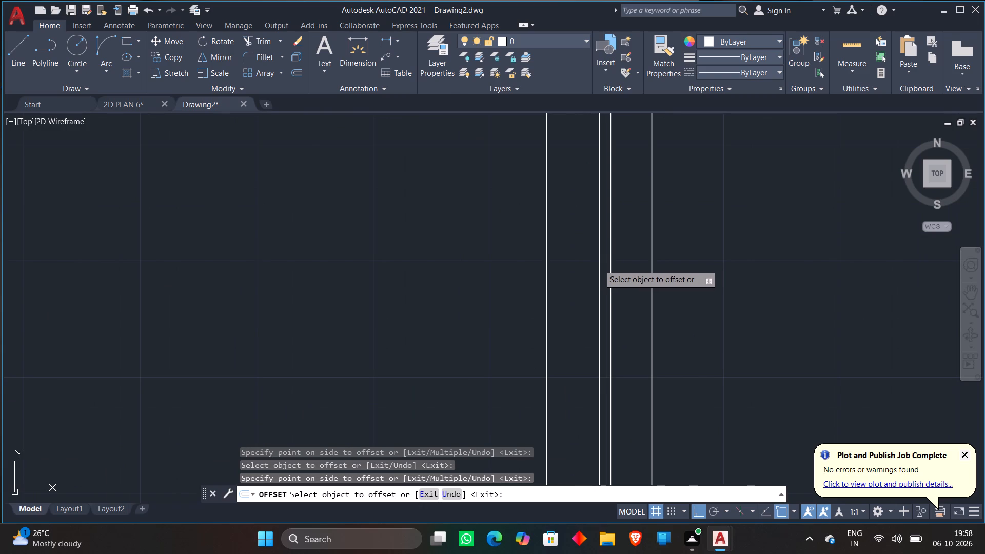
click(599, 265)
click(587, 268)
scroll(654, 208, down, 6)
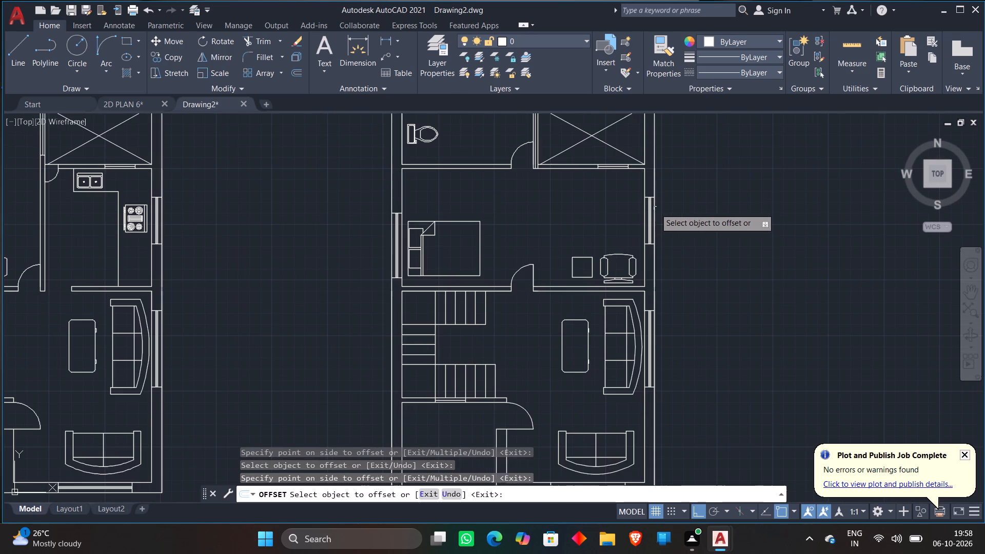
middle_drag(594, 204, 602, 318)
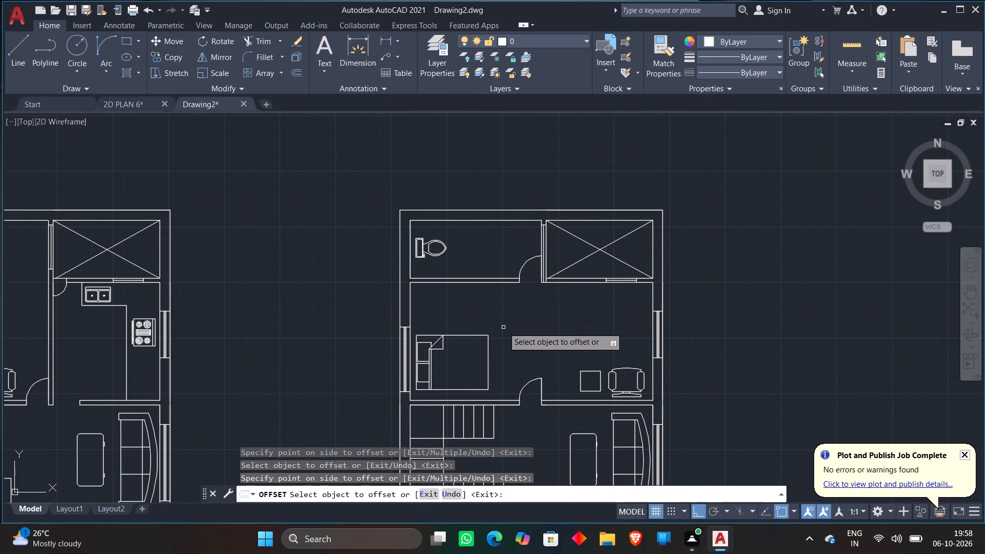
key(Escape)
Move the whole second layout about 9' west, closer to the first layout.
scroll(635, 204, down, 1)
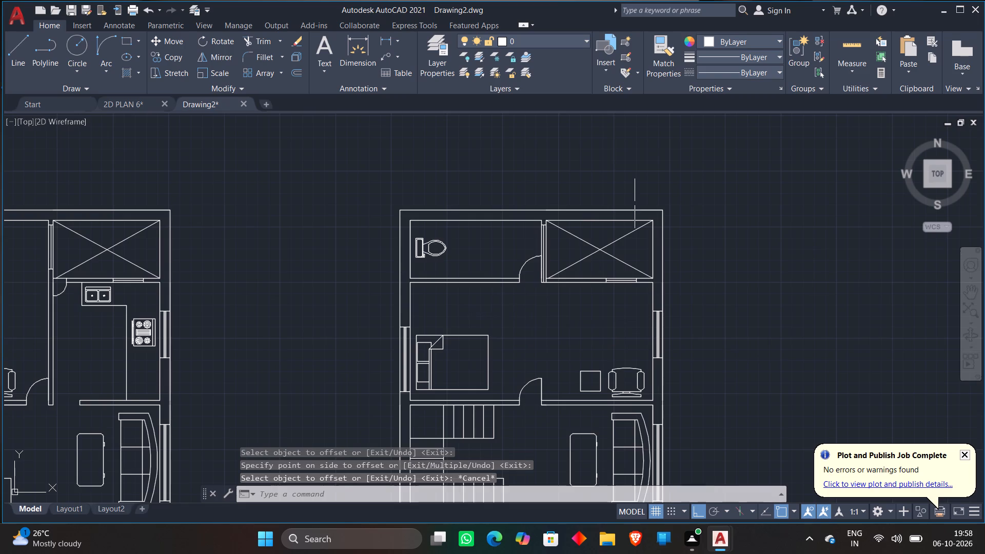
scroll(635, 204, down, 1)
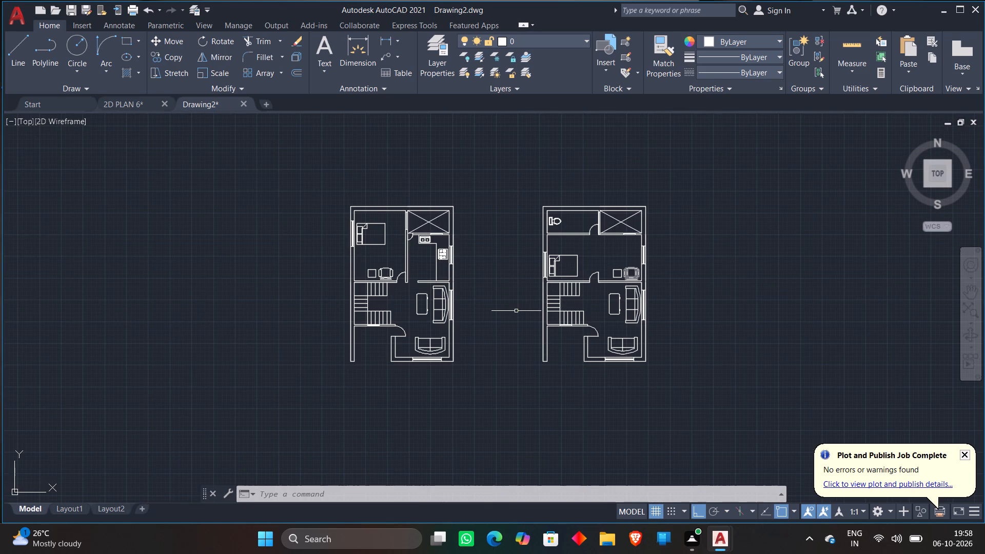
scroll(516, 311, down, 1)
click(503, 226)
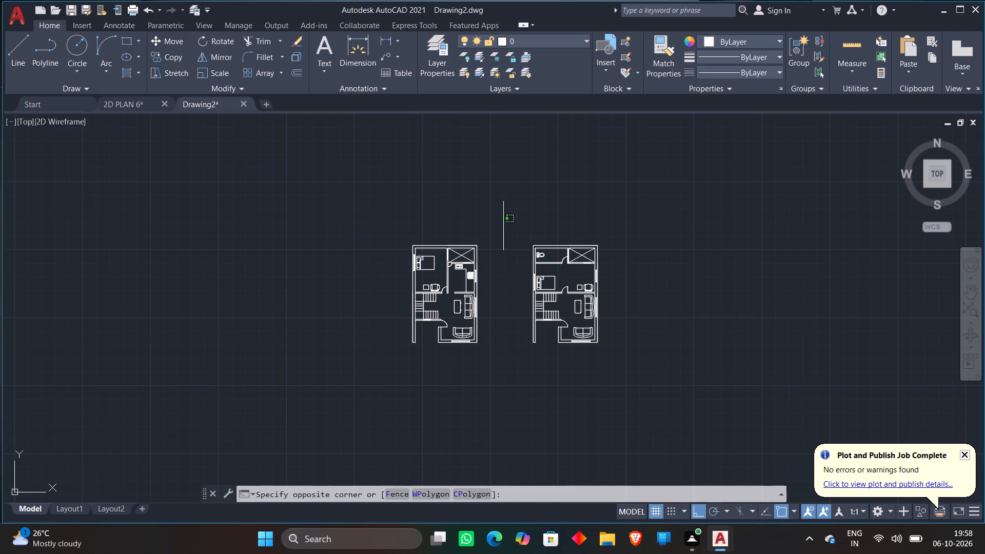
click(608, 366)
right_click(610, 358)
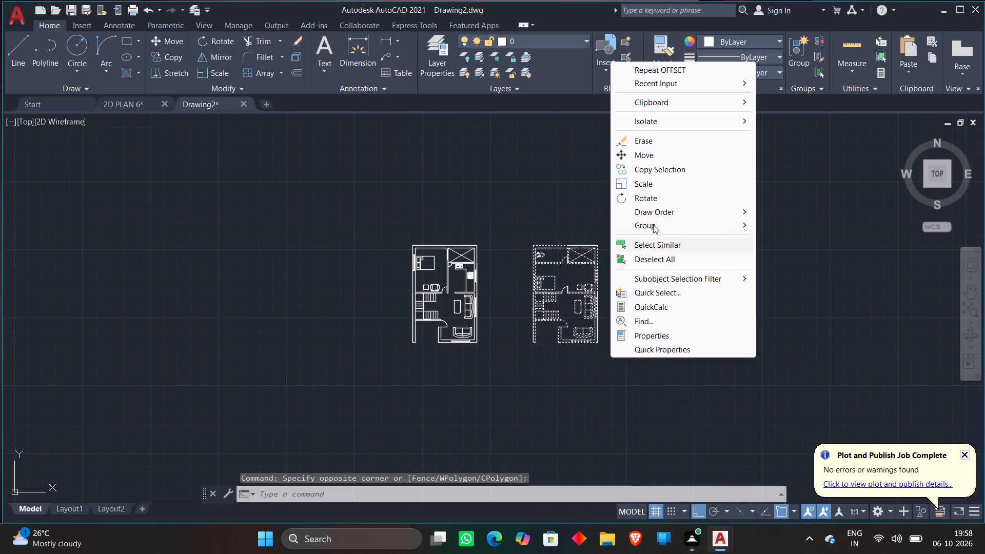
click(651, 157)
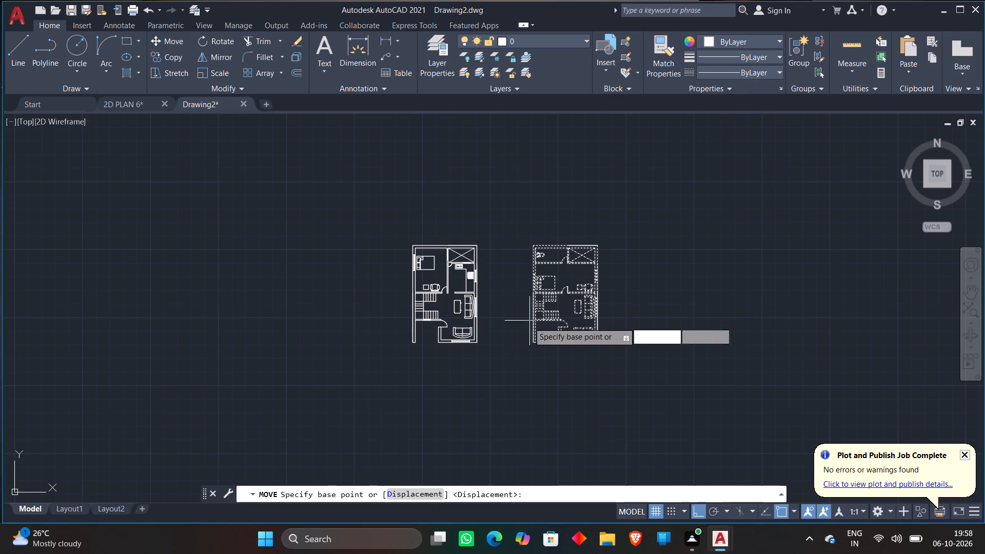
click(535, 344)
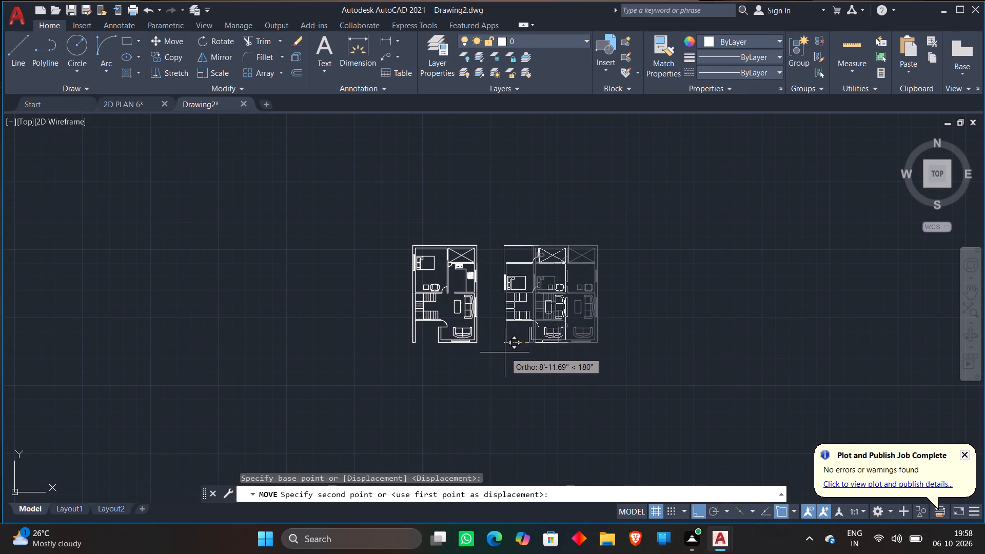
click(505, 352)
Place single-line text west of the first layout, height 1, rotation 0, with the lines BEDROOM and 9'10"X13'6".
scroll(625, 213, up, 1)
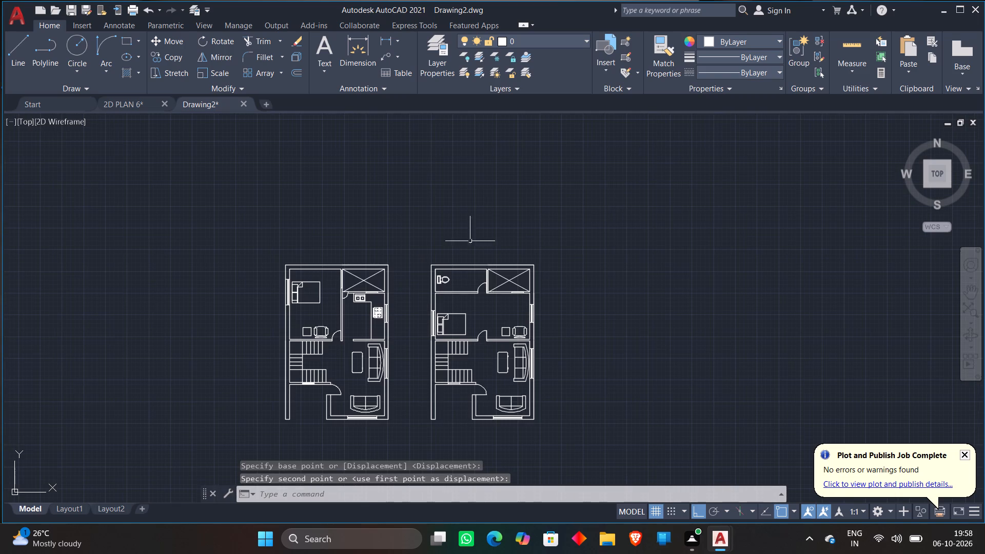
middle_drag(358, 236, 453, 178)
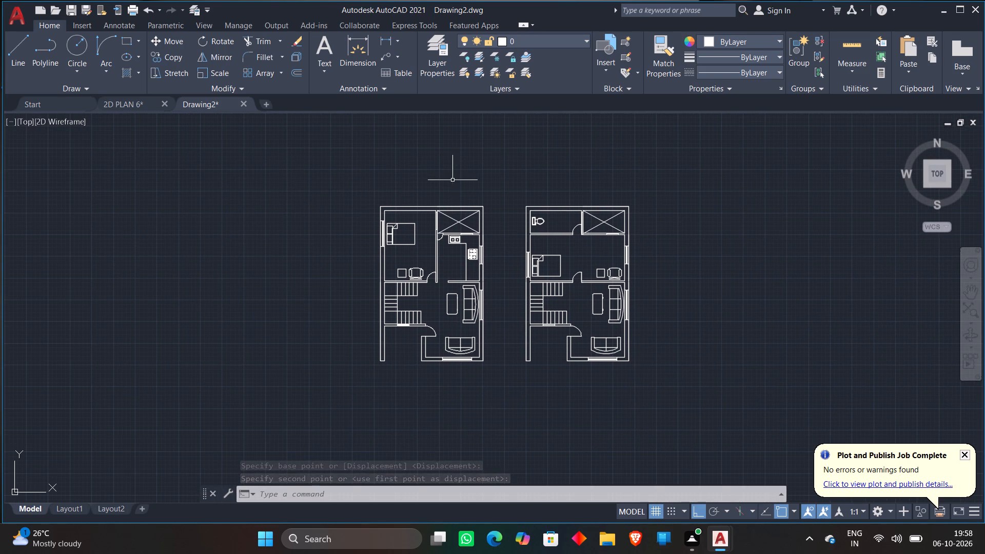
text(TEXT)
key(space)
click(236, 227)
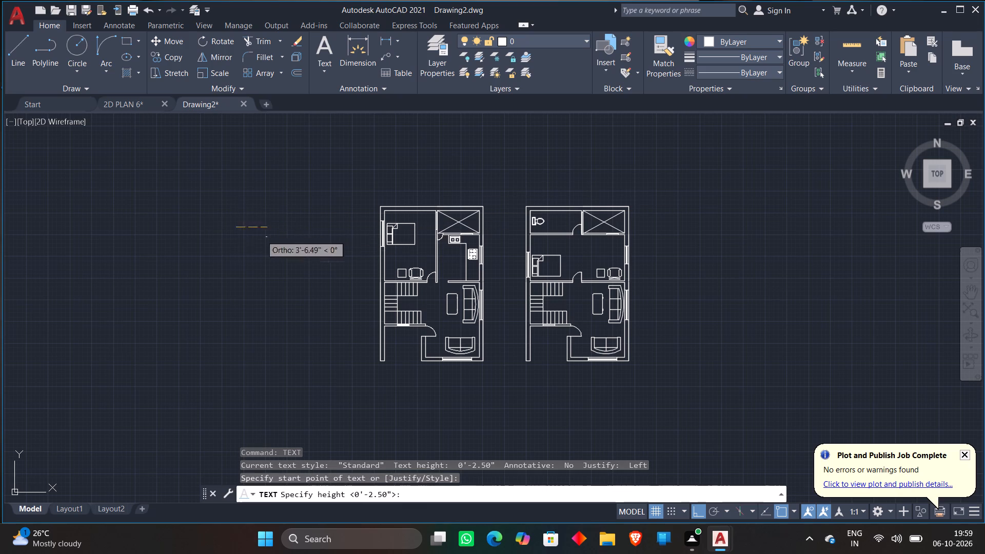
key(1)
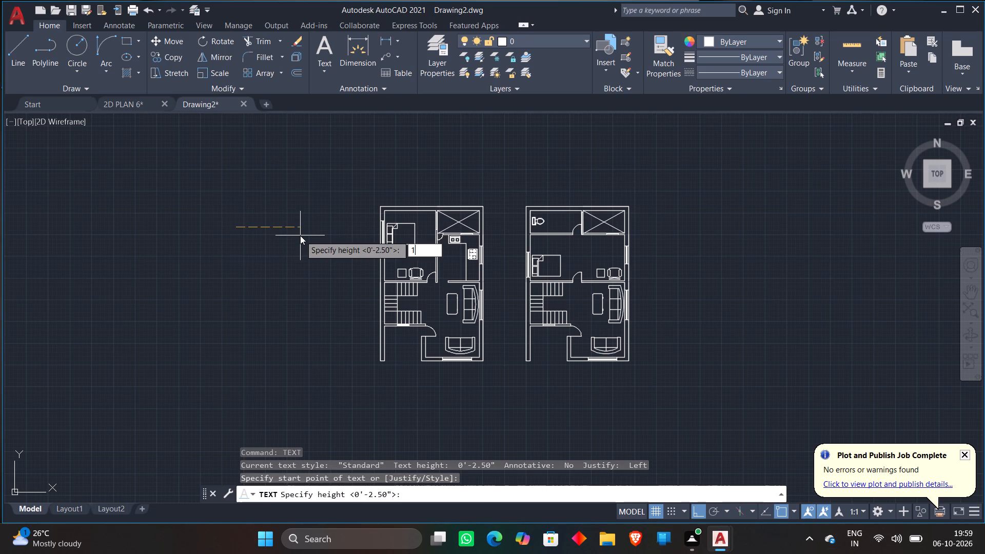
key(Return)
key(0)
key(Return)
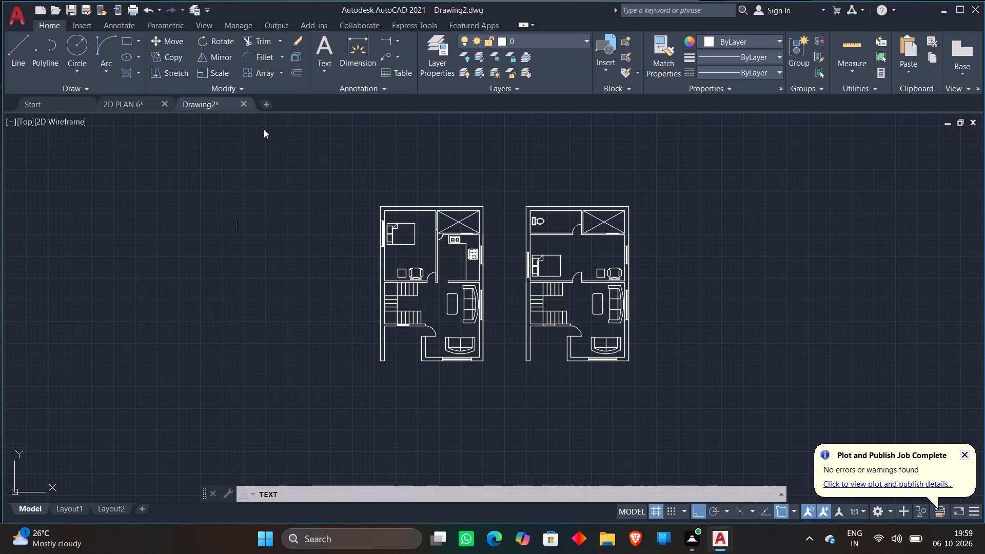
text(BEDROOM)
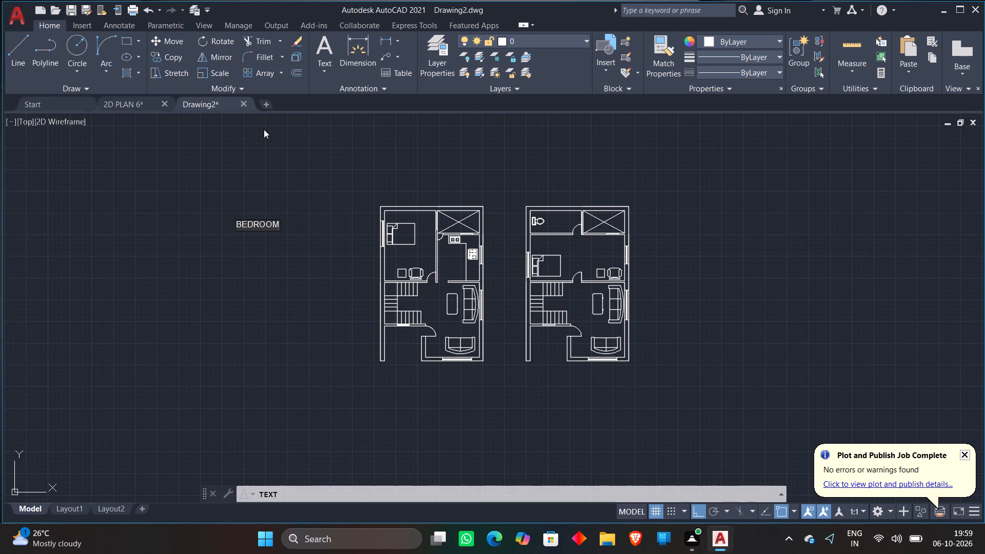
key(Return)
text(9'10"X)
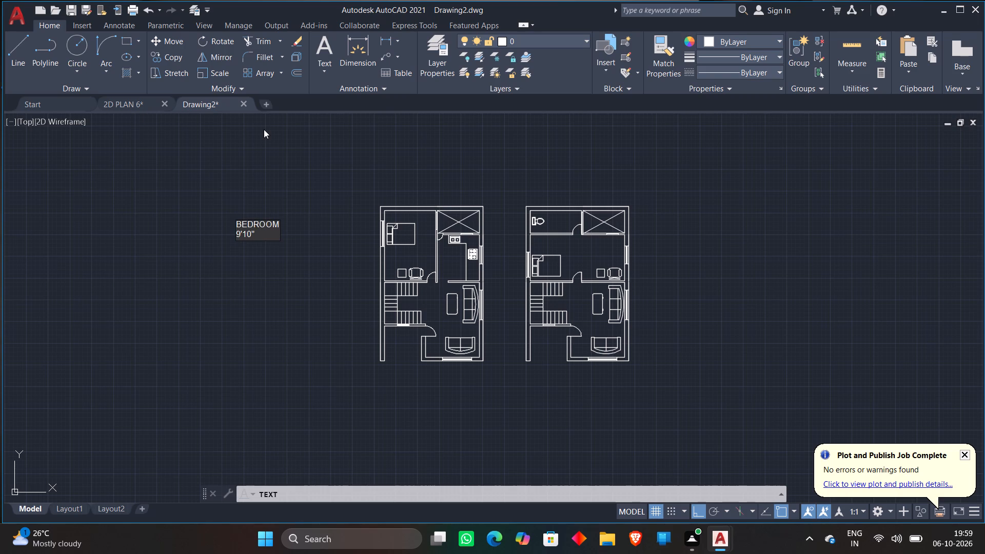
text(13')
text(6")
key(Return)
Add the text lines OPEN AREA and 8'X4'4" below the bedroom size in the label list.
text(OPEN)
key(space)
text(AREA)
key(Return)
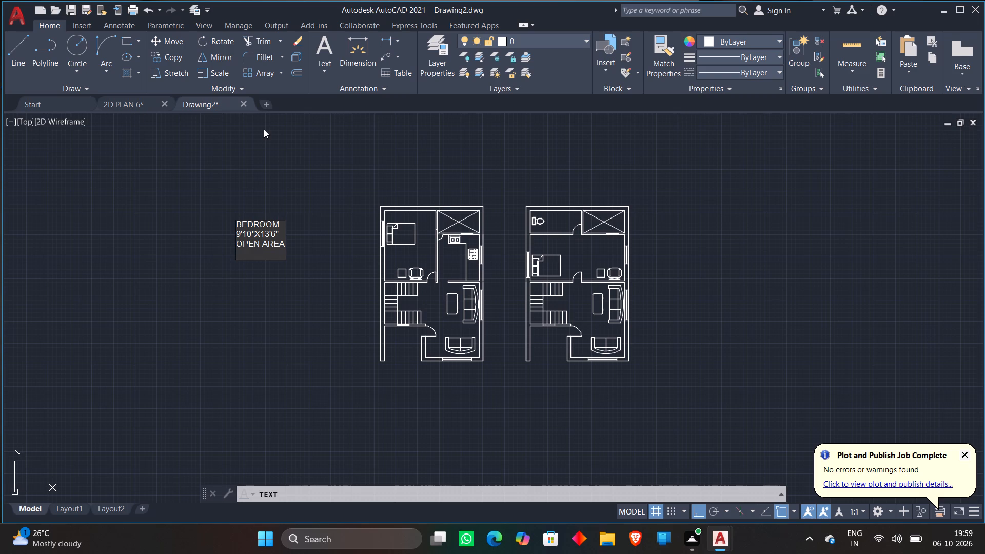
text(8'X)
key(4)
text('4")
key(Return)
Add the kitchen label as two more text lines, KITCHEN and 8'X9', below the open area size.
text(KITCHEN)
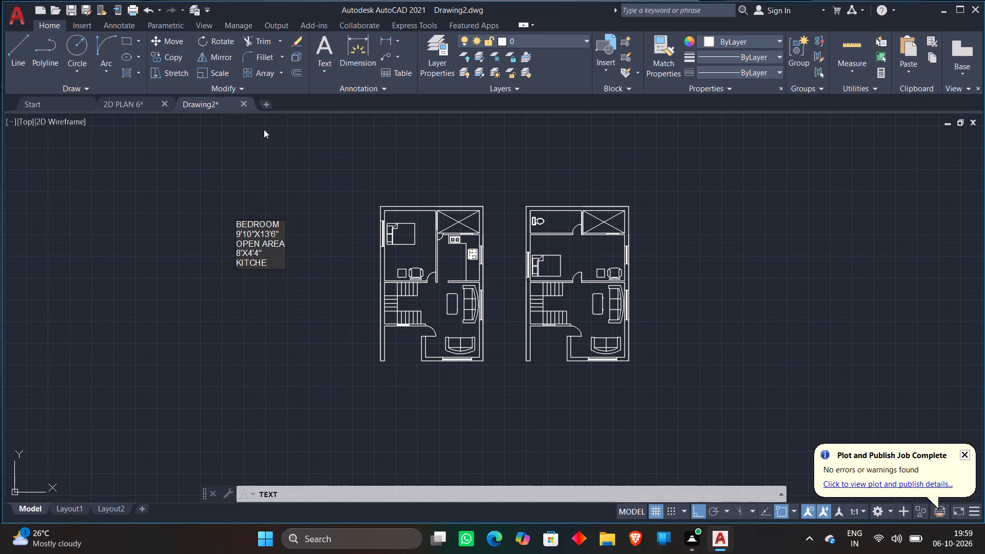
key(Return)
key(8)
key(apostrophe)
key(x)
key(9)
key(apostrophe)
key(Return)
Add the hall label as two more text lines, HALL and 10'4"X14'4", below the kitchen size.
text(HALL)
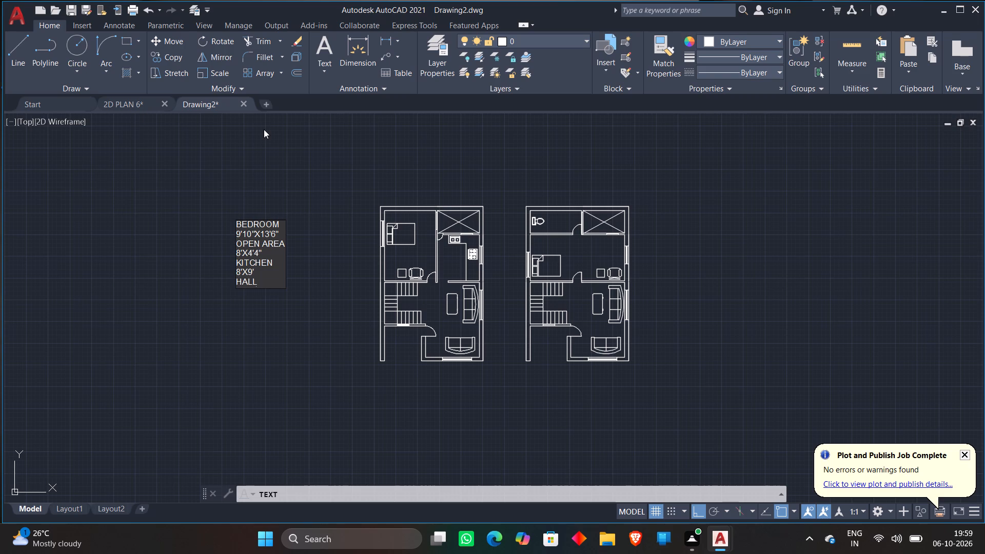
key(Return)
text(10')
key(4)
key(shift+quotedbl)
key(x)
text(14'4)
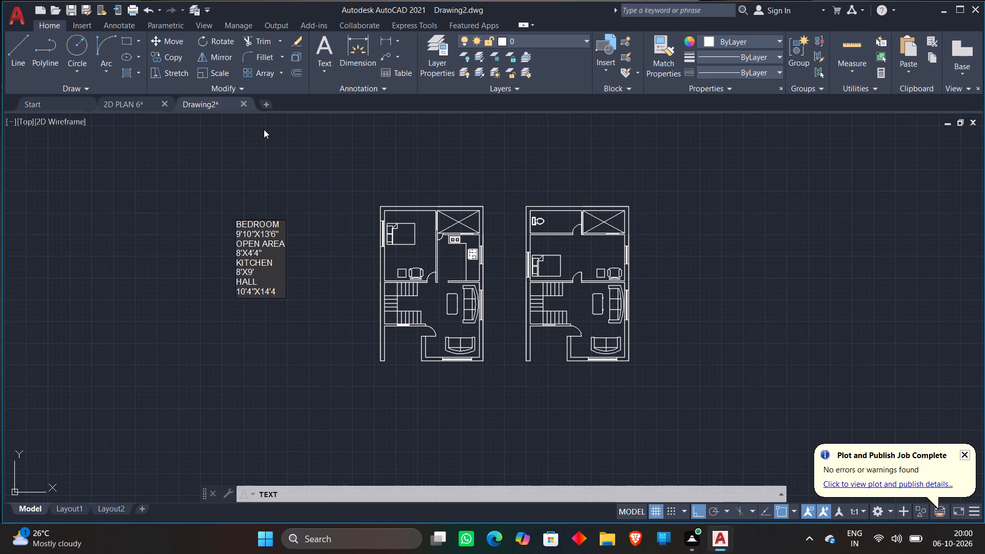
key(shift+quotedbl)
key(Return)
Add the porch label as two more text lines, PORCH and 7'8"X6'4", below the hall size.
text(PORCH)
key(Return)
key(7)
text('8")
text(X6')
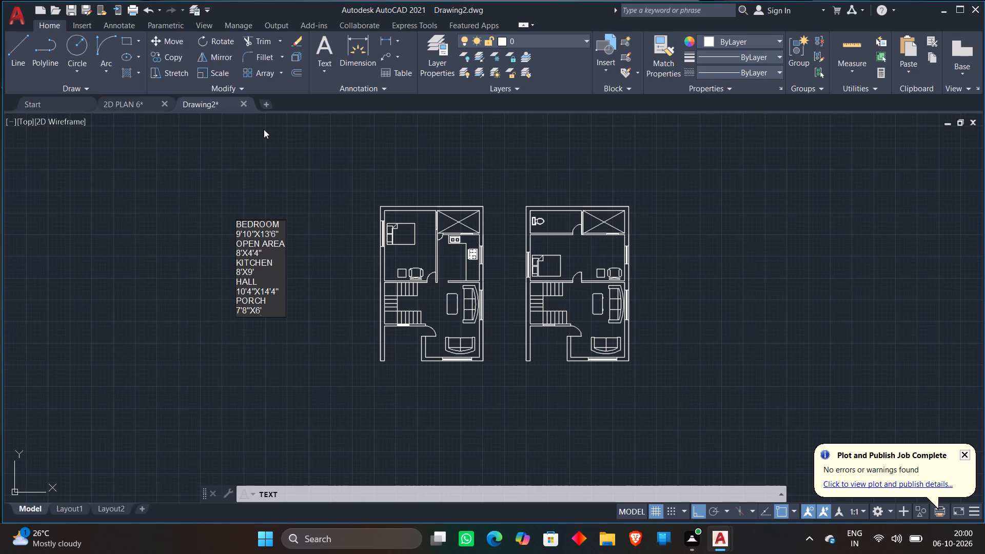
text(4")
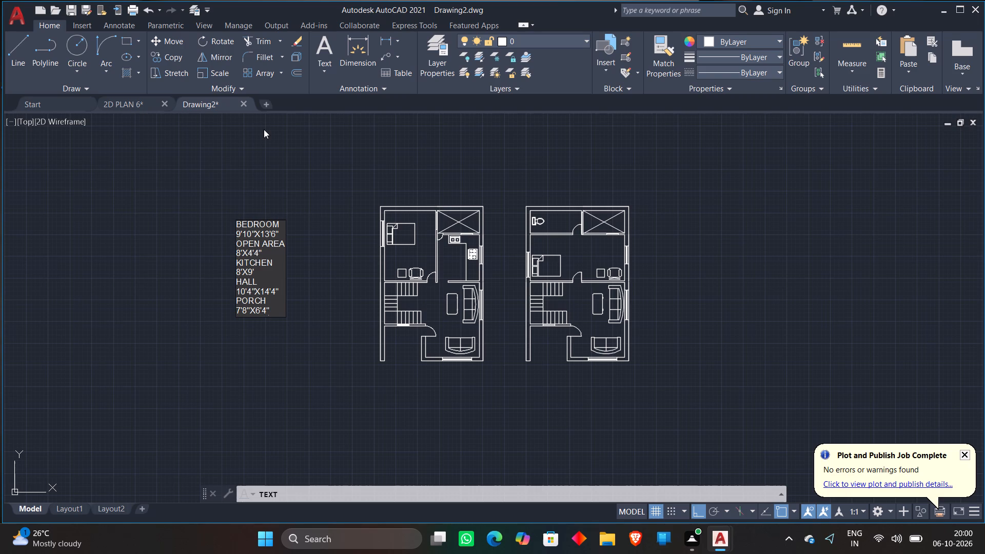
key(Return)
Add the floor titles GROUND FLOOR and FIRST FLOOR as separate text lines below the porch size.
text(GROUND FLOOR)
key(Return)
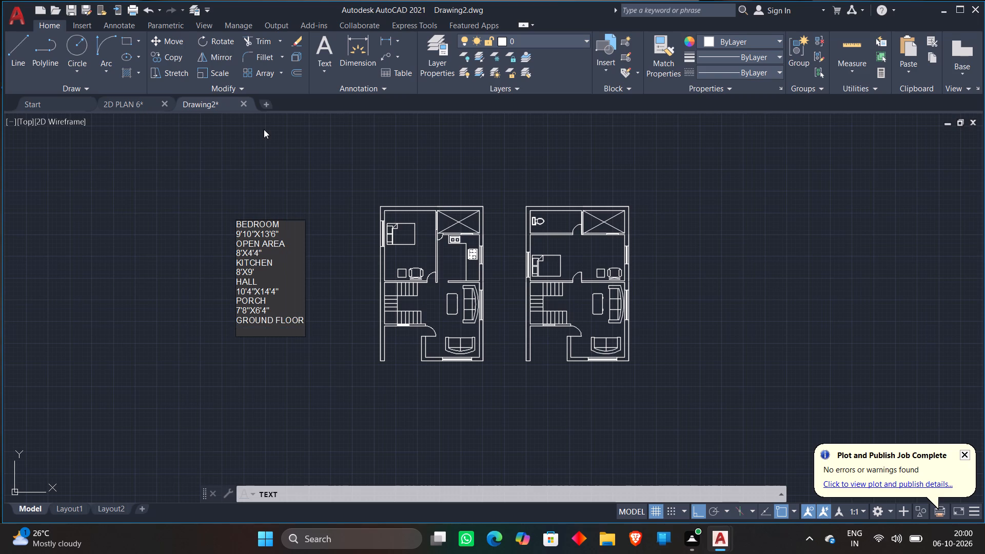
text(FIRST FLOOR)
key(Return)
Add the balcony label as two more text lines, BALCONY and 7'8"X6'4", below the floor titles.
text(BALCONY)
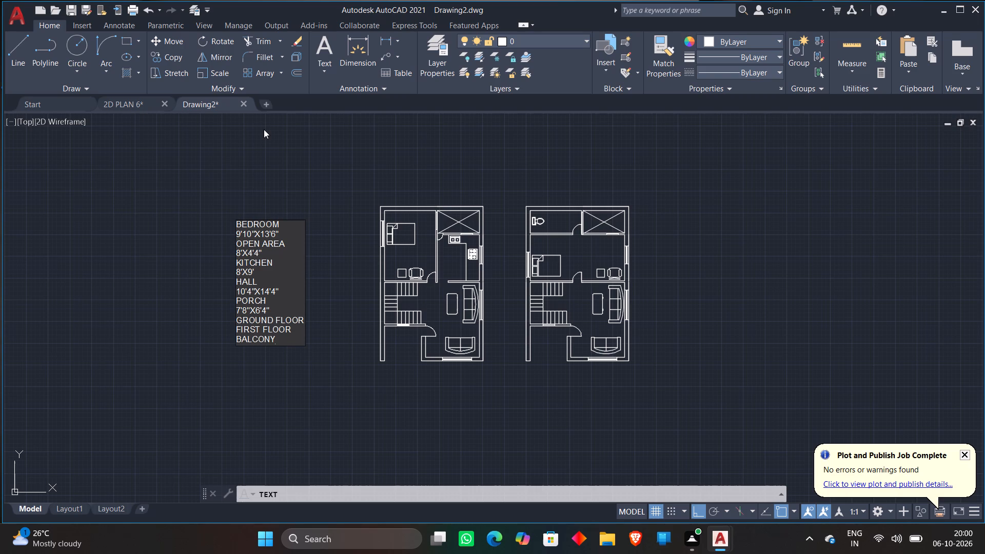
key(Return)
text(7'8")
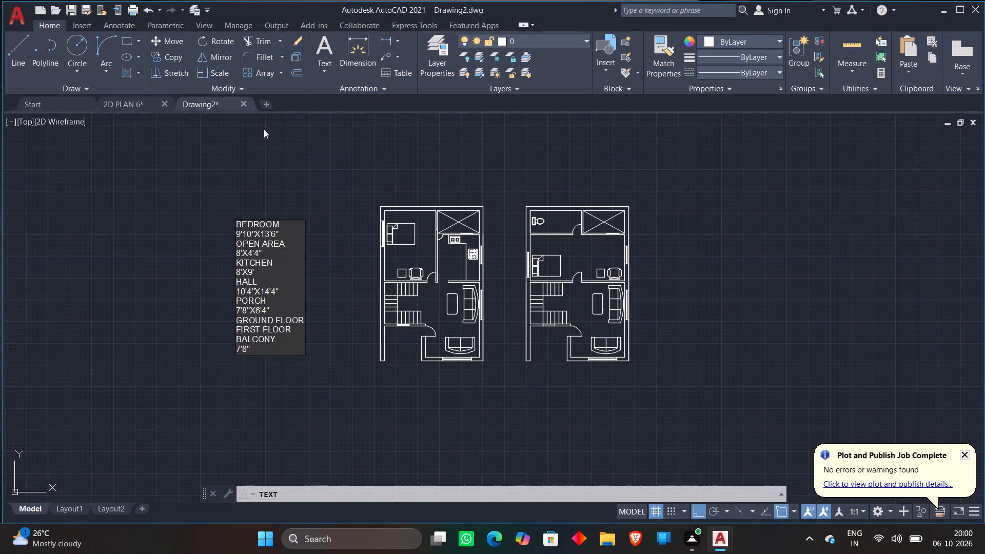
key(x)
text(6'4)
key(shift+quotedbl)
key(Return)
Add the text line O.T.S and the toilet label lines TOILET and 9'10"X4' below the balcony size.
text(O.T)
key(period)
key(s)
key(Return)
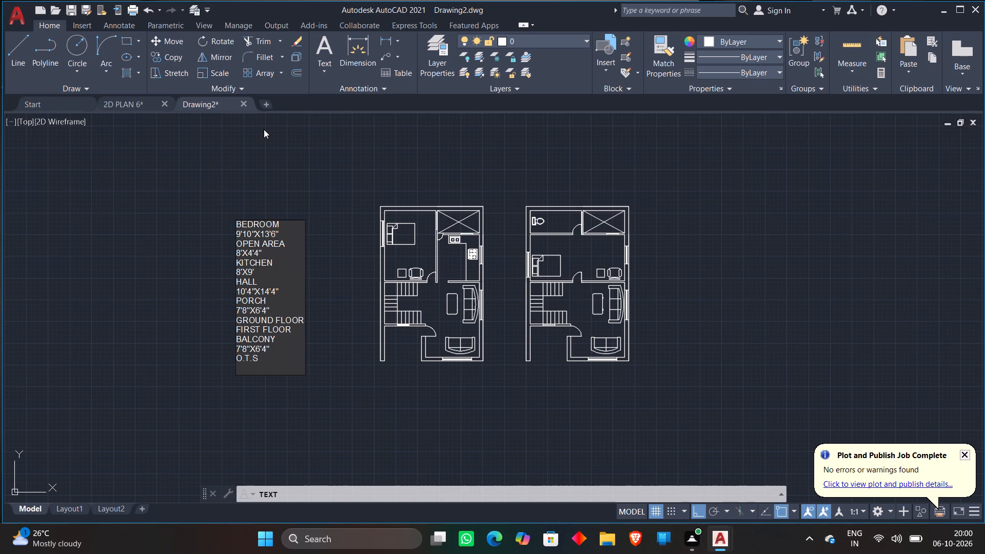
key(t)
text(OILET)
key(Return)
text(9')
text(10)
text("X)
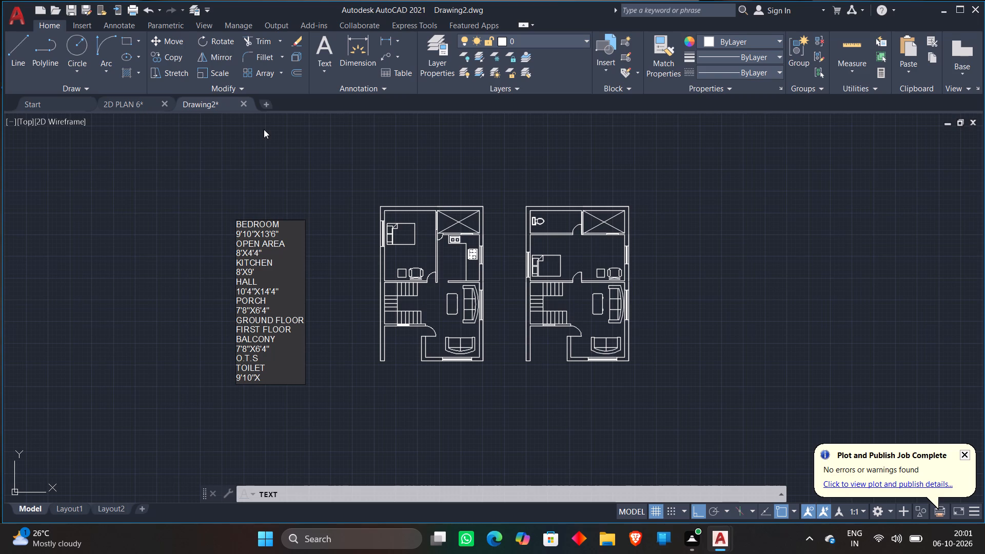
text(4')
key(Return)
Add the second bedroom label as two more text lines, BEDROOM and 18'4"X9', below the toilet size.
text(BEDROOM)
key(Return)
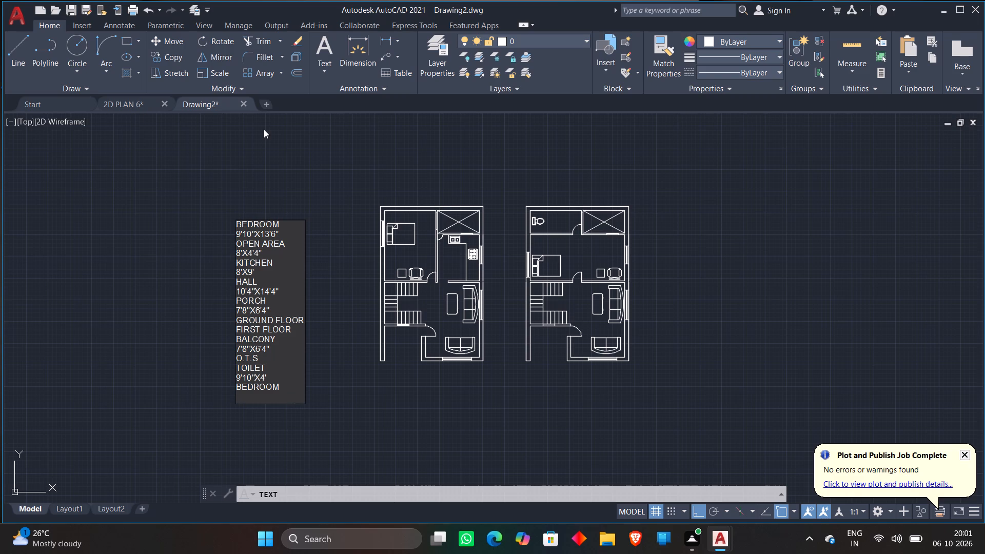
text(18'4"X)
key(9)
key(apostrophe)
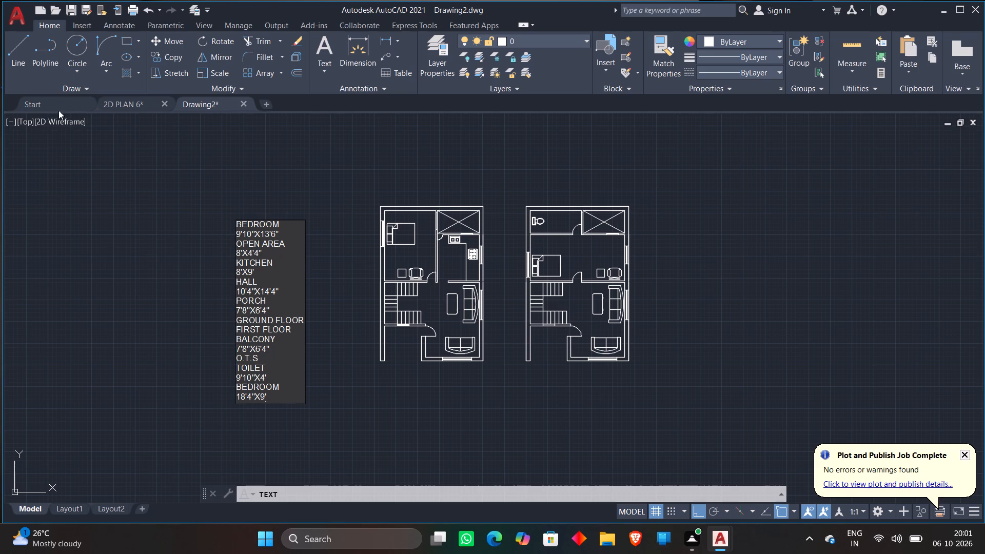
Add the window and door tags W, D1 and MD as separate text lines in the empty space above and left of the label list.
click(154, 188)
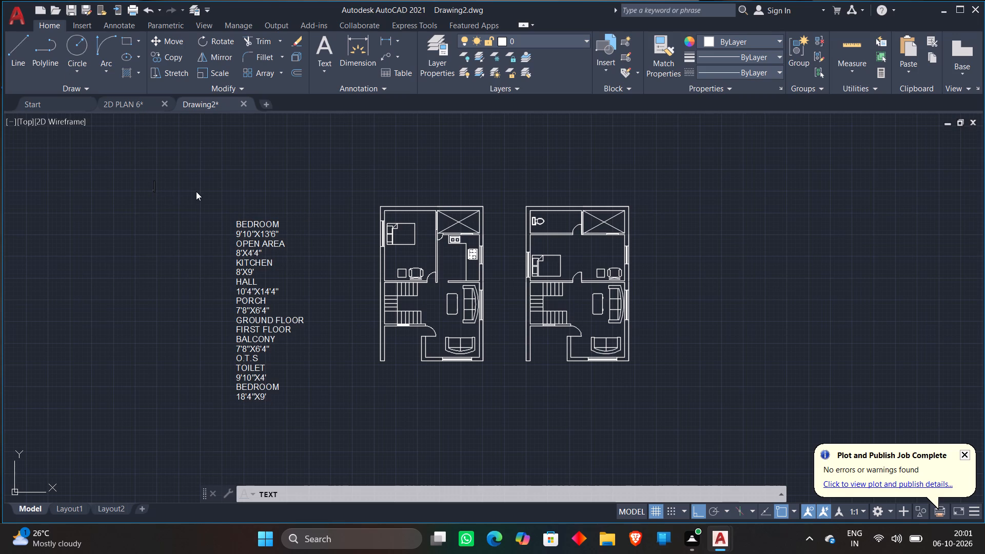
key(w)
key(Return)
key(d)
key(1)
key(Return)
text(MD)
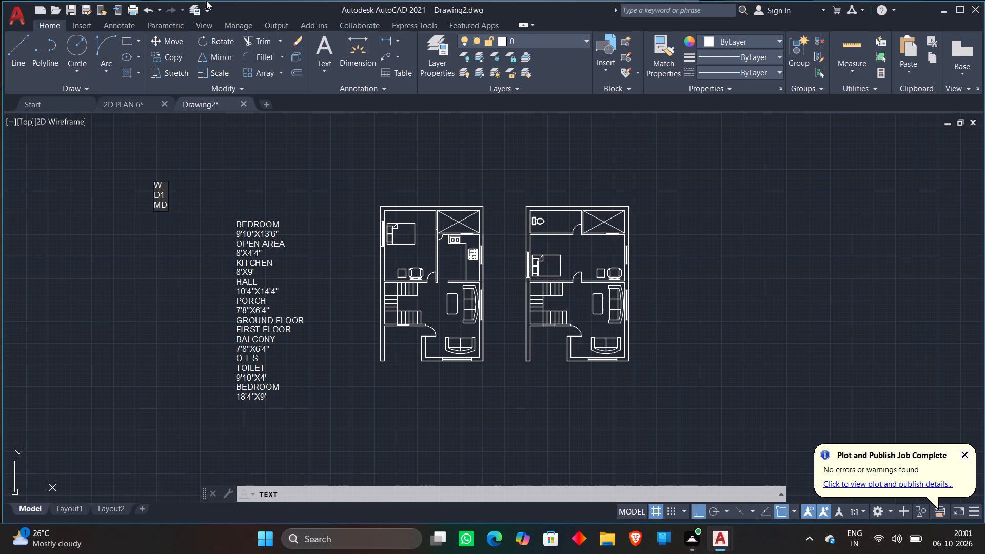
key(Return)
key(Return)
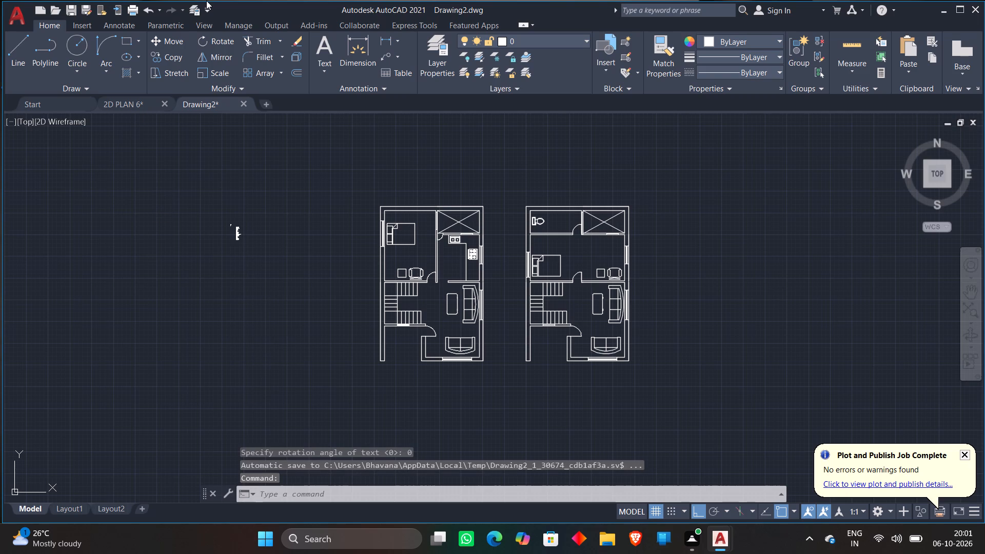
key(Escape)
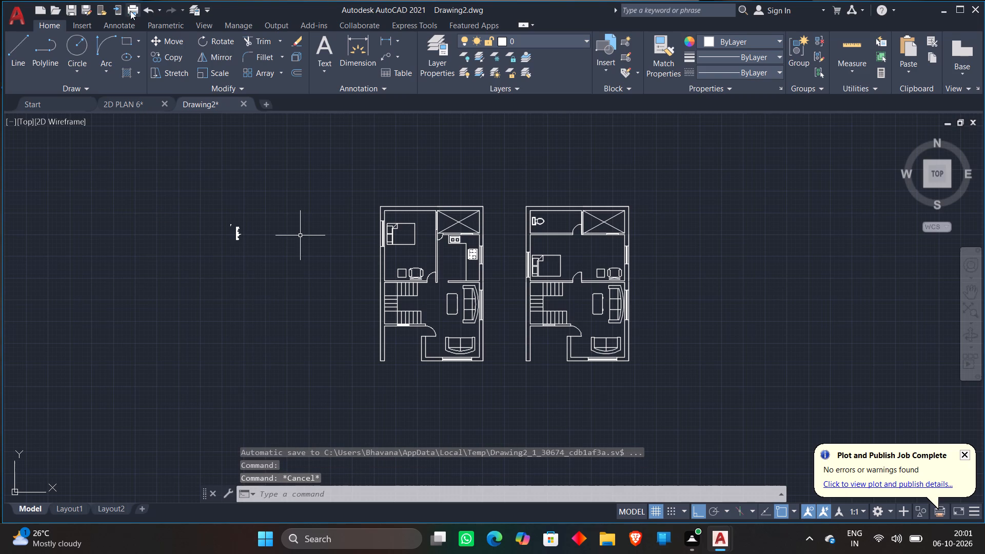
Enlarge all the new text lines together with Scale, setting the factor freehand to suit the floor plans.
click(216, 189)
click(301, 285)
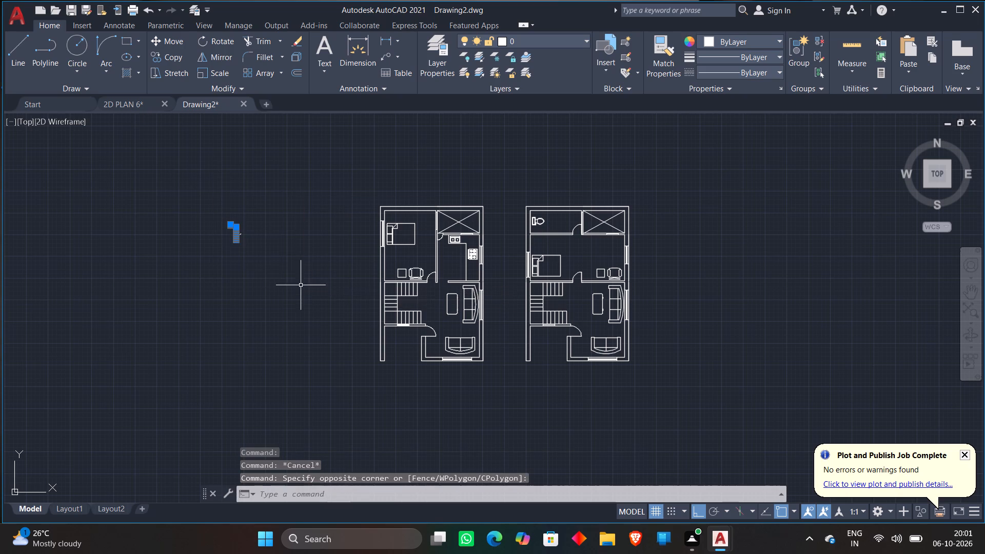
right_click(293, 237)
click(311, 347)
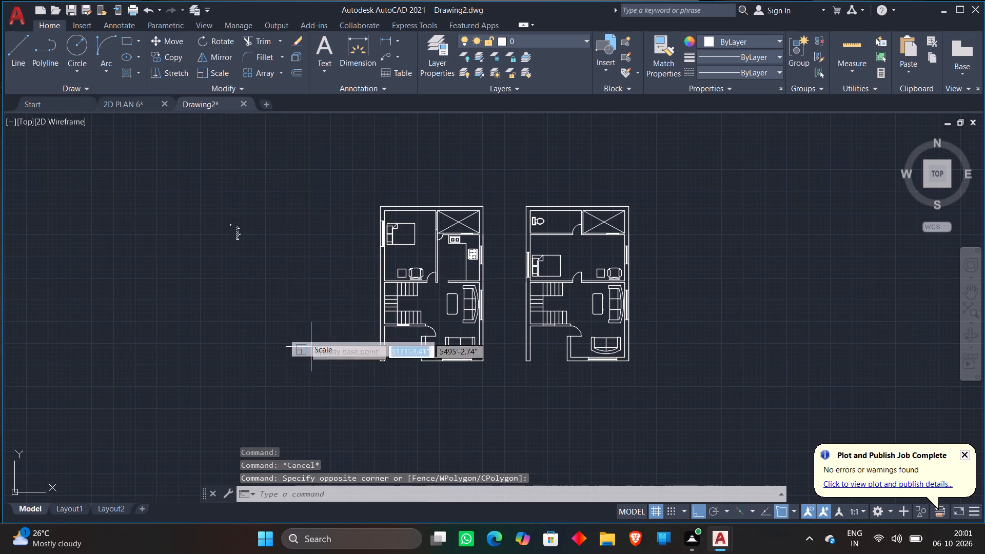
click(246, 249)
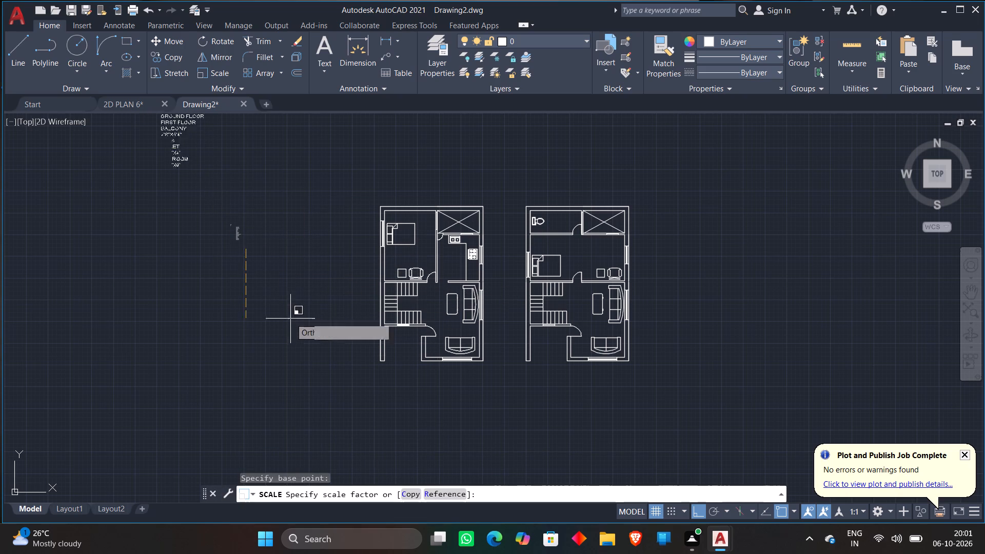
click(297, 336)
Move the enlarged label list with Ortho off to just left of the ground-floor plan.
scroll(251, 197, down, 3)
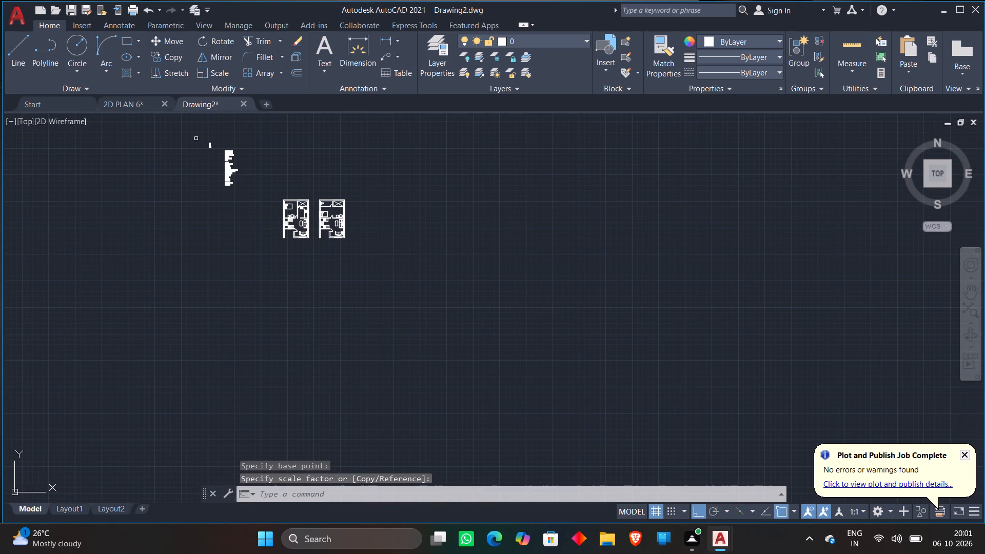
click(198, 145)
click(252, 208)
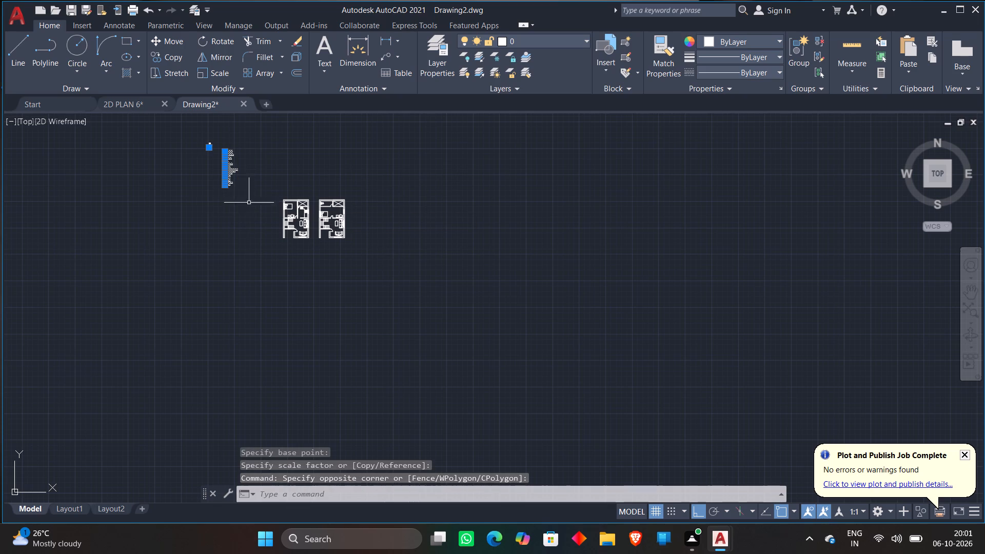
key(m)
key(space)
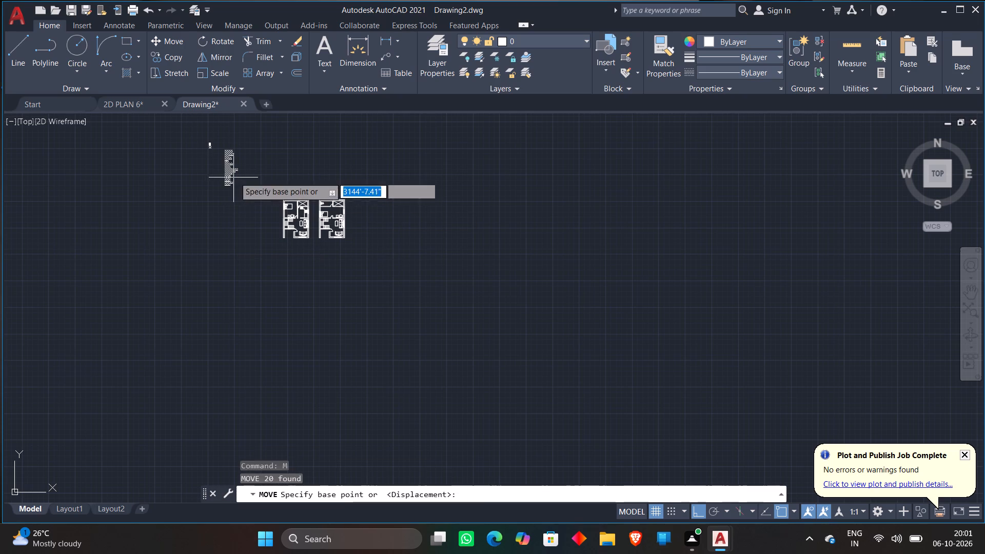
click(234, 177)
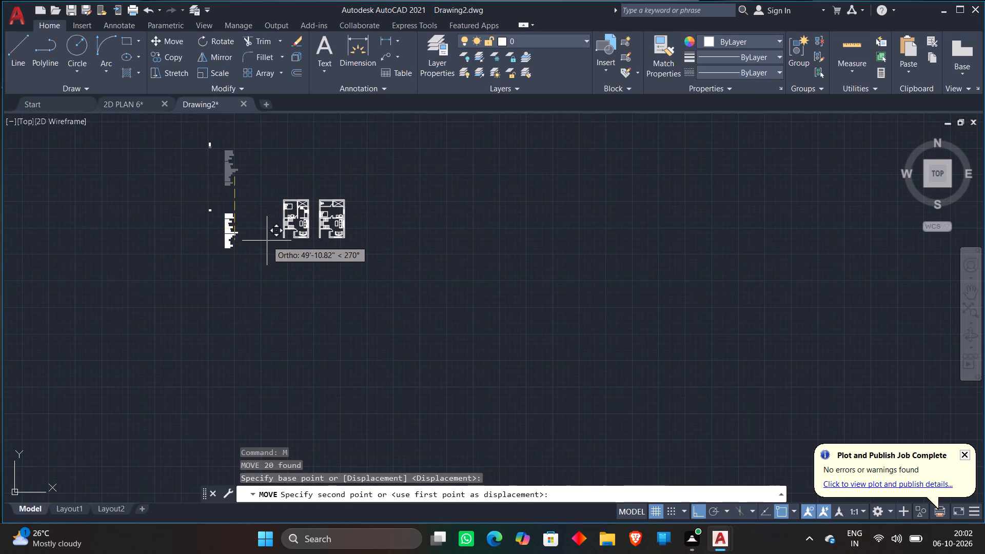
key(F8)
click(260, 236)
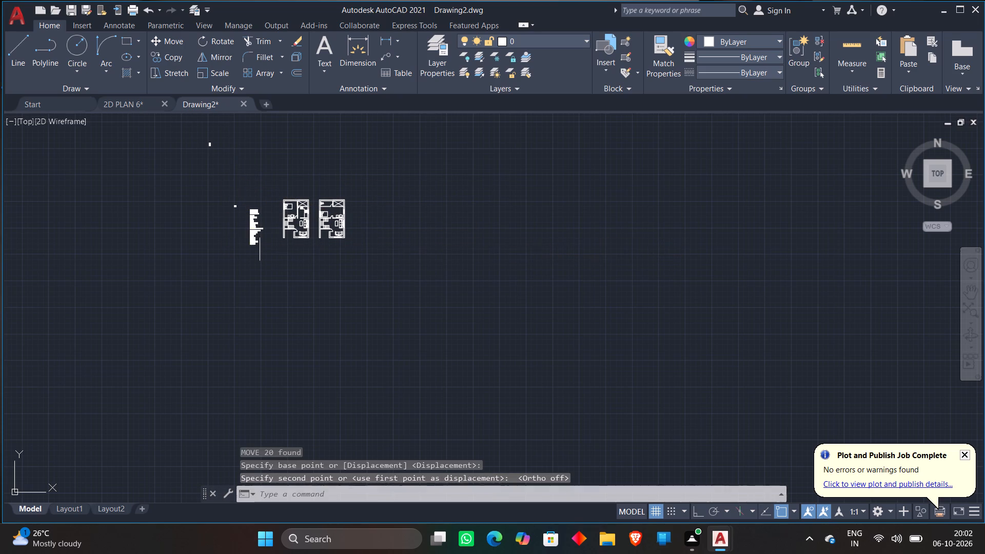
Move the W and D1 tags down to the left of the label list.
click(199, 140)
click(233, 162)
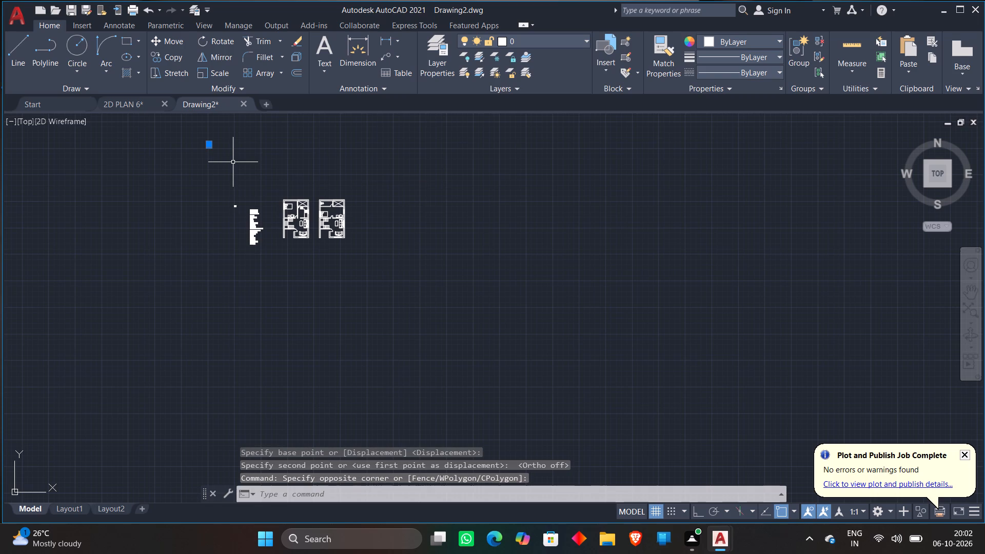
text(M)
key(space)
click(233, 162)
click(250, 244)
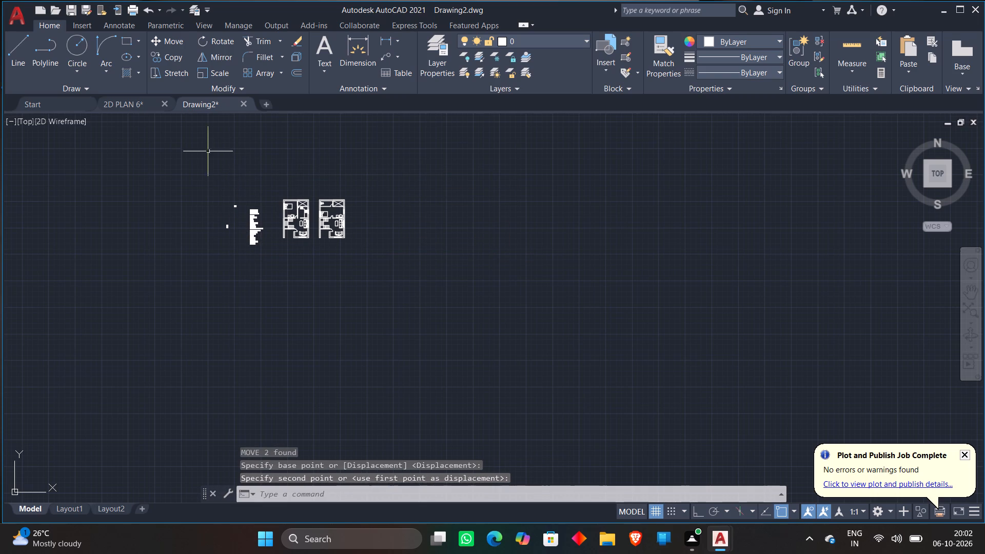
key(Escape)
Move the BEDROOM and 9'10"X13'6" lines into the ground-floor bedroom, between the bed and the chair.
scroll(260, 164, up, 3)
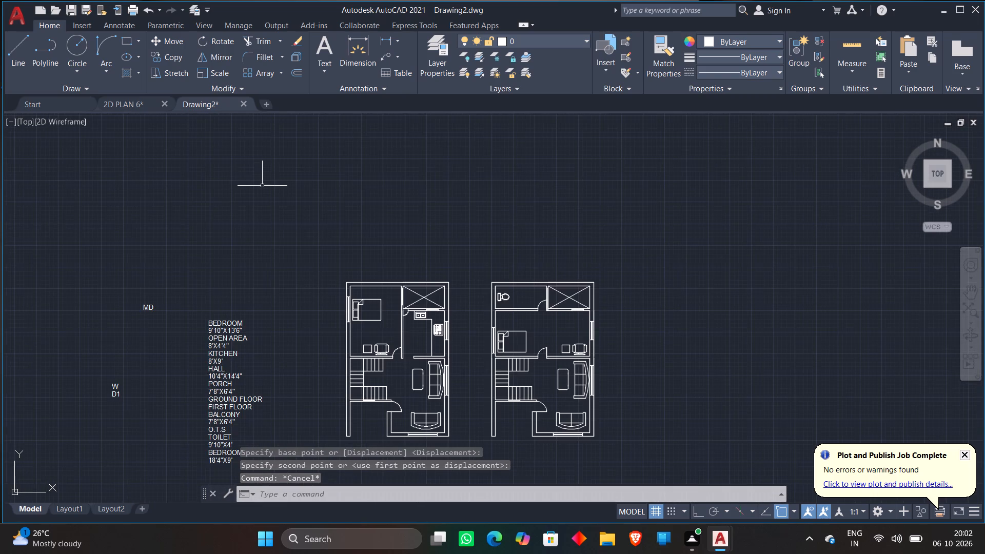
middle_drag(262, 187, 309, 73)
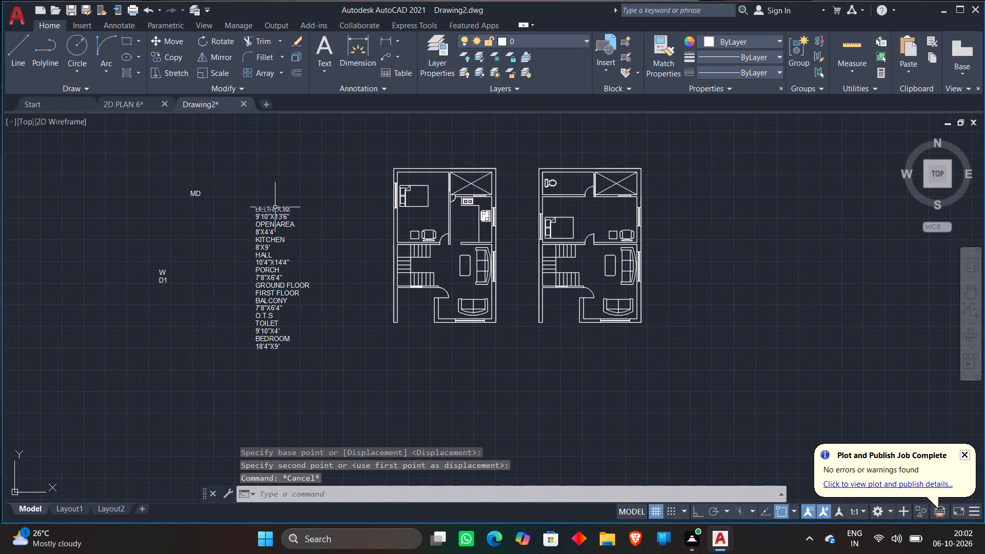
click(275, 207)
click(278, 216)
text(M)
key(space)
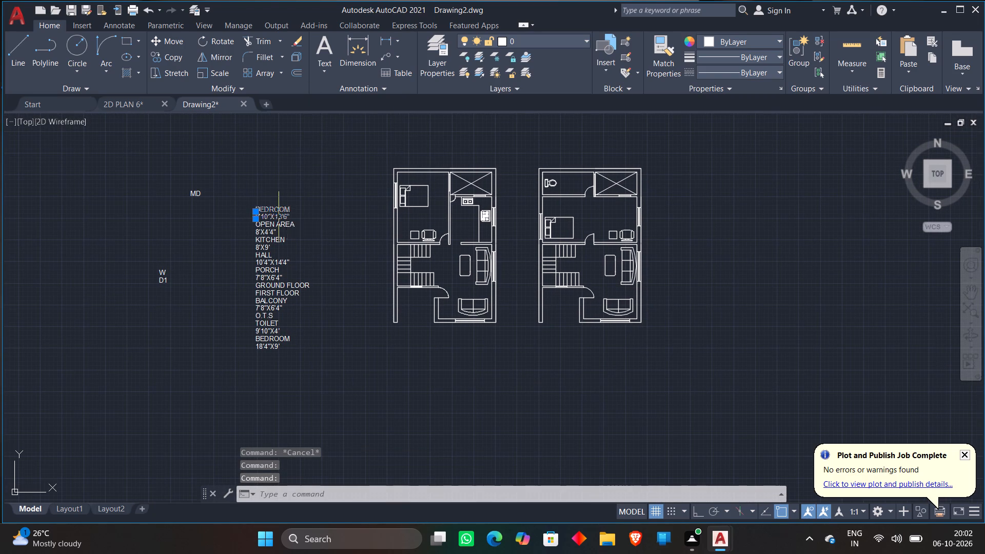
click(279, 216)
scroll(445, 218, up, 4)
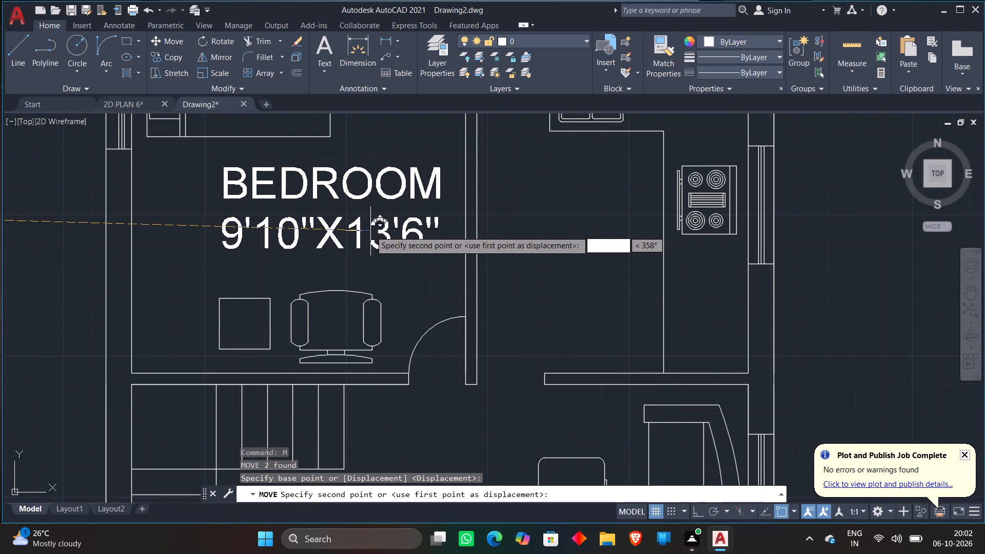
click(330, 231)
Move the OPEN AREA and 8'X4'4" lines into the crossed rectangle at the ground-floor plan's top right corner.
scroll(343, 213, down, 3)
click(115, 226)
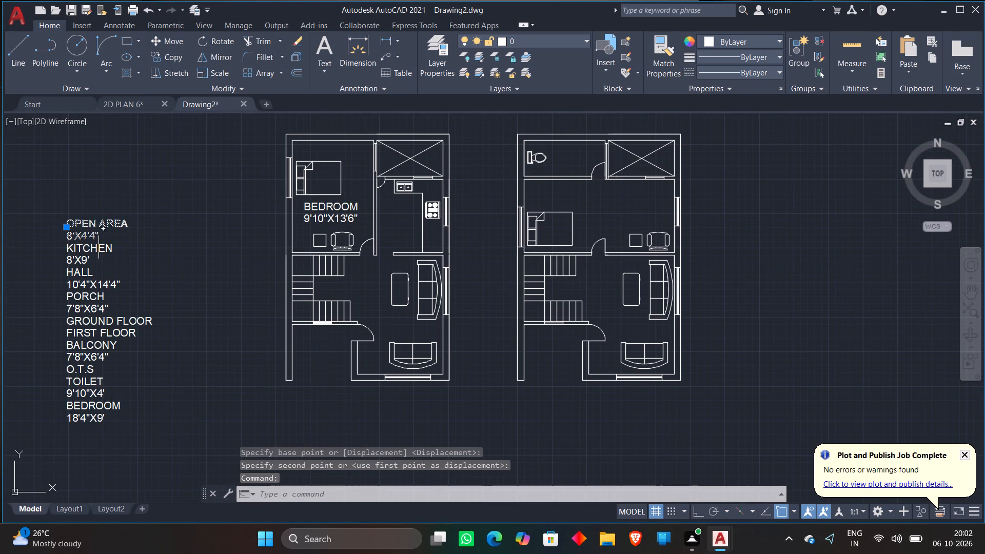
click(95, 240)
click(93, 239)
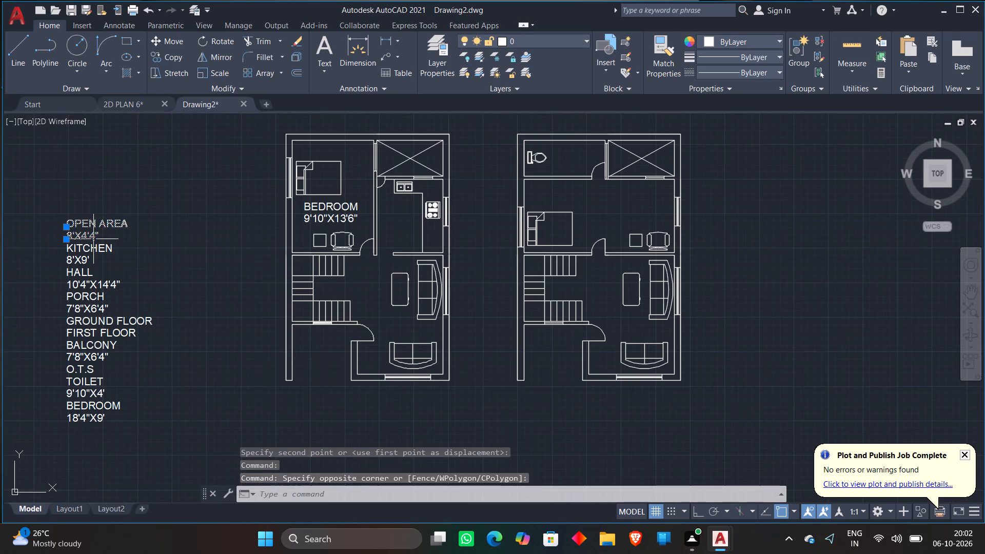
text(M)
key(space)
click(94, 239)
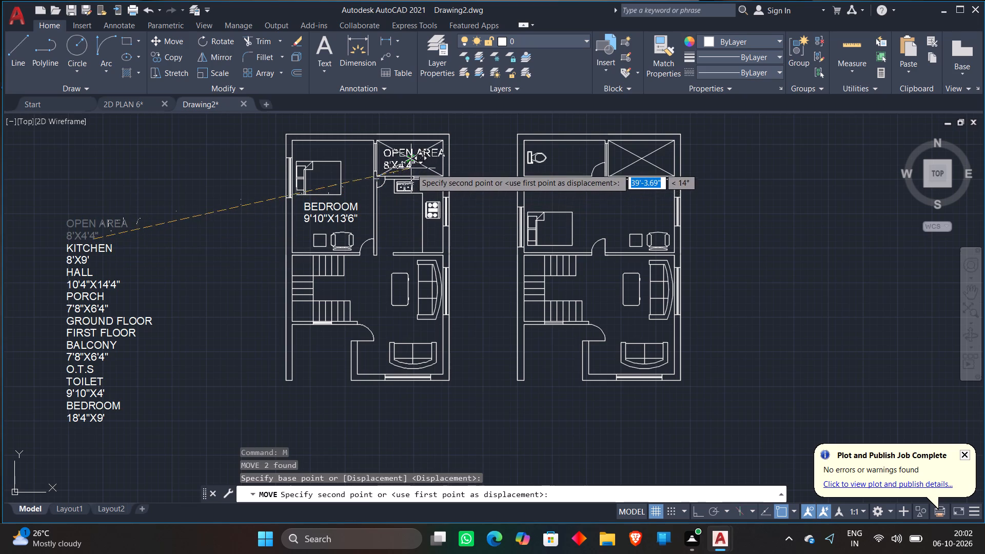
click(411, 168)
Shift the OPEN AREA label and its size slightly down and left to fit inside the crossed rectangle.
scroll(415, 166, up, 2)
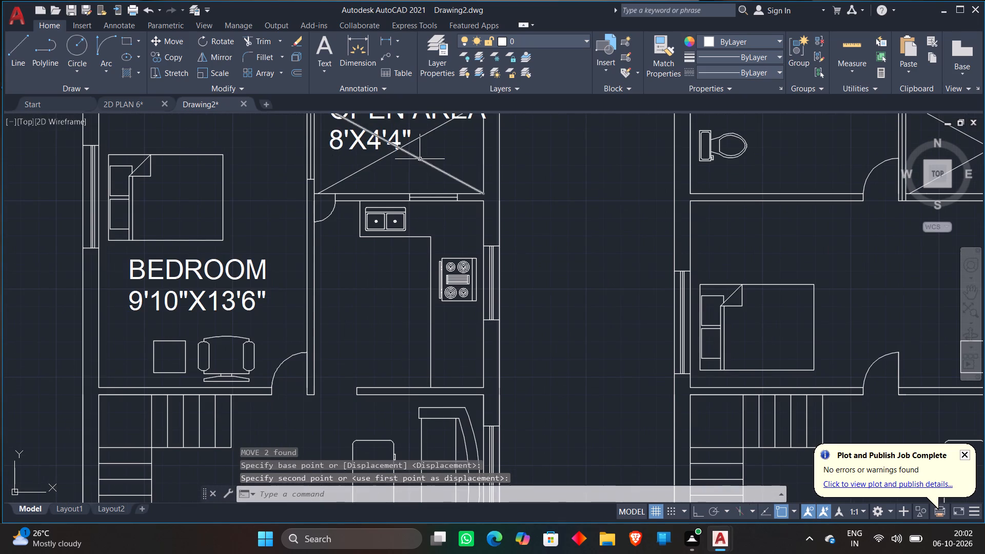
middle_drag(430, 149, 403, 211)
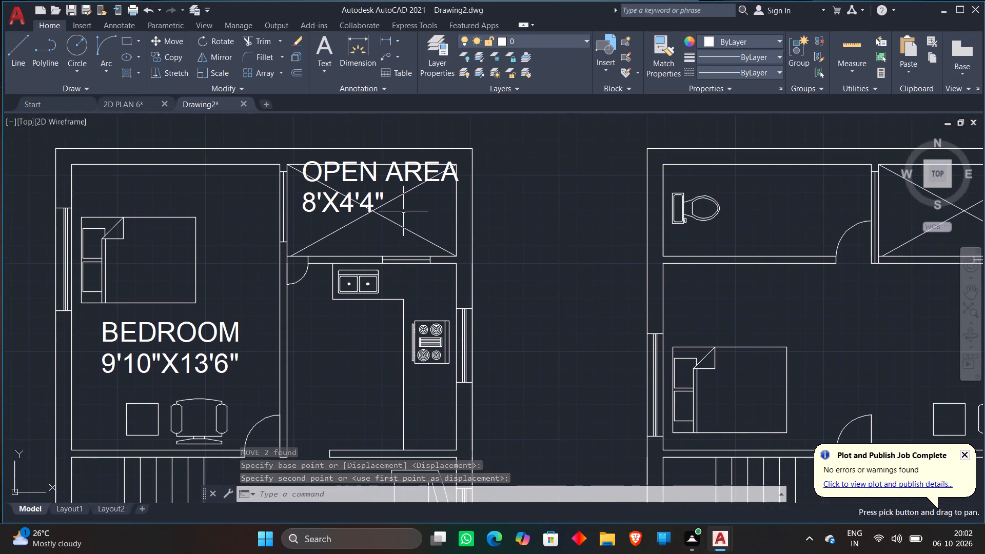
click(369, 173)
click(351, 209)
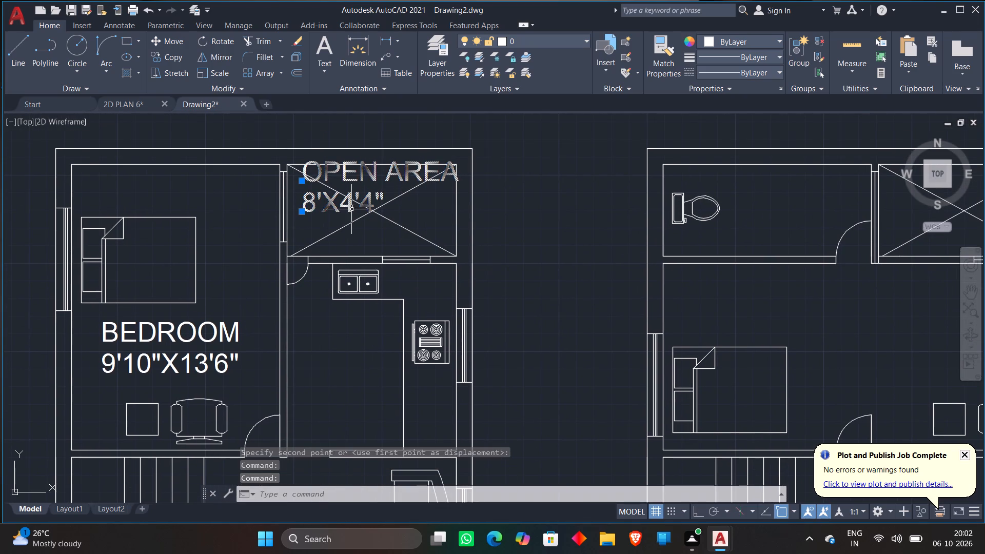
key(m)
key(space)
click(354, 192)
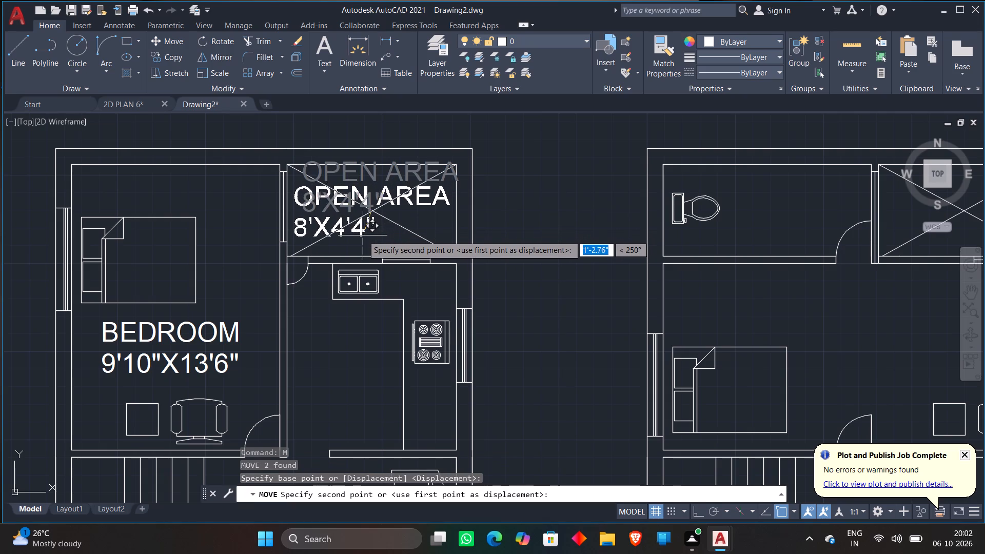
click(363, 236)
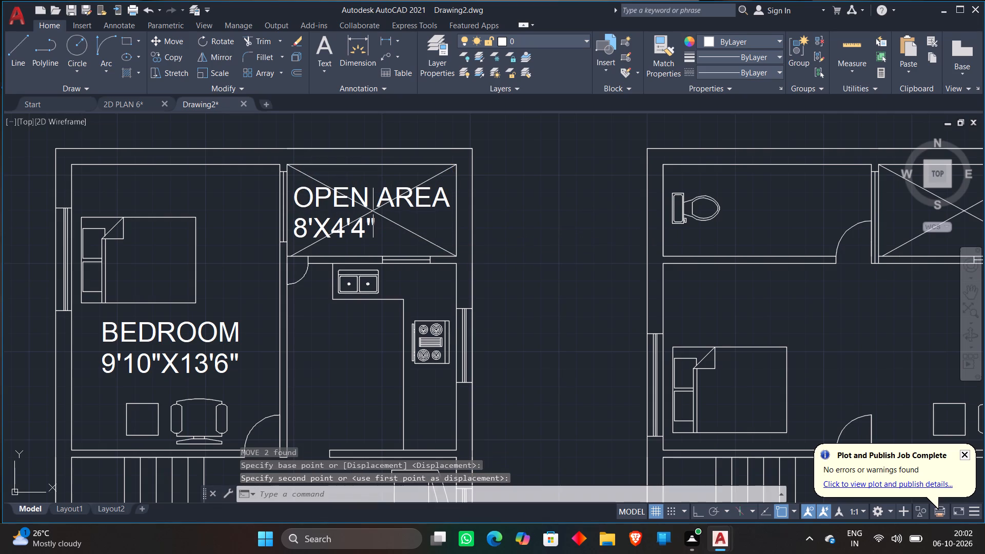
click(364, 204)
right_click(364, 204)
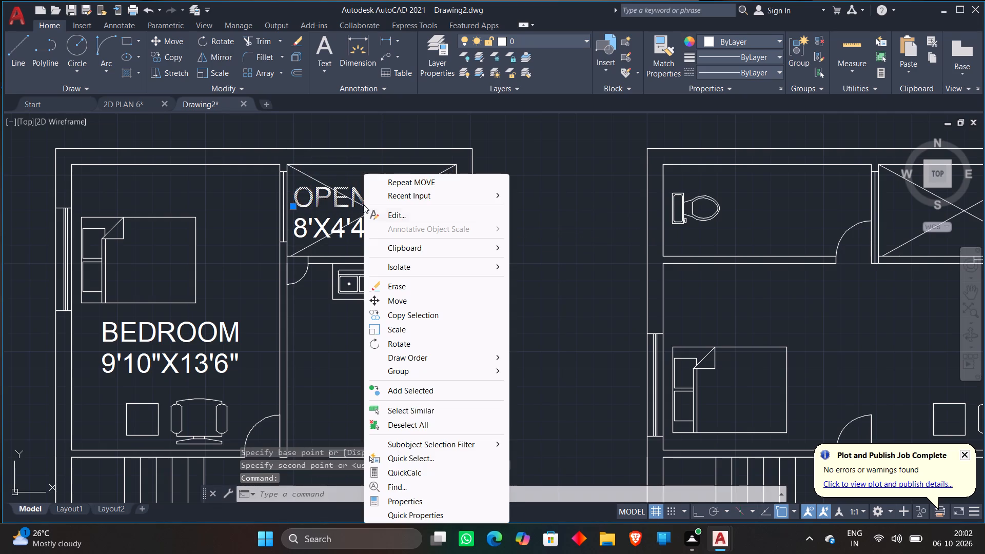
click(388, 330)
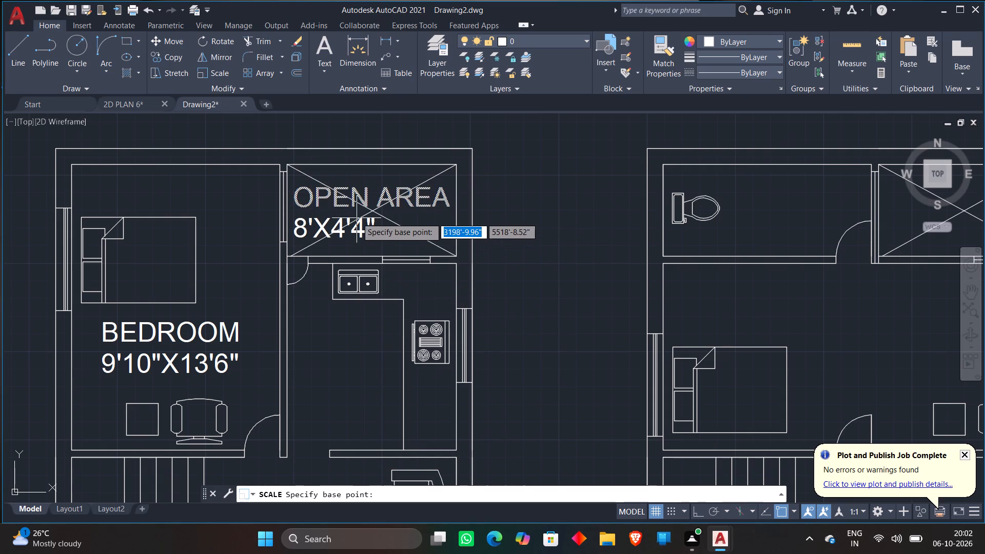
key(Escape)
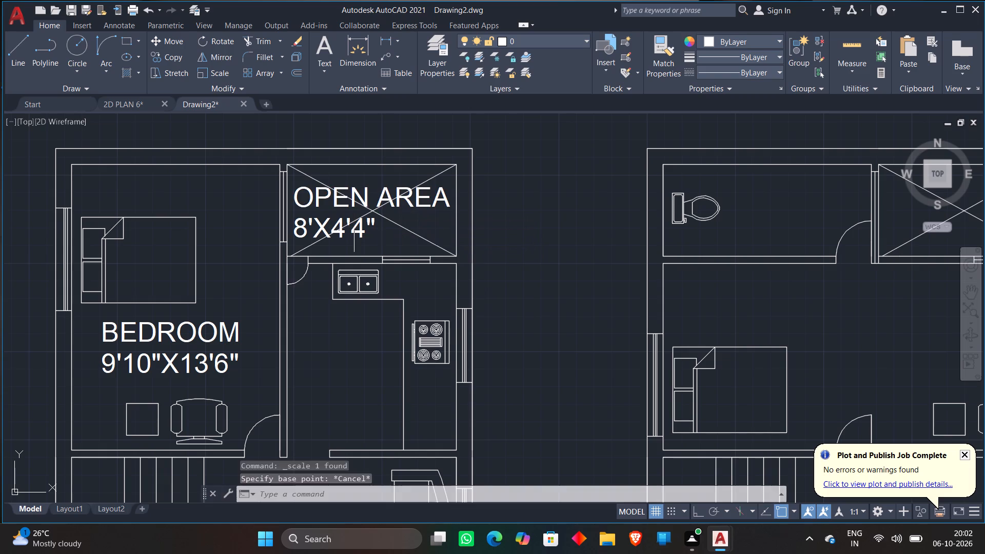
Scale down the OPEN AREA label and its 8'X4'4" size to fit well inside the ground-floor plan's crossed rectangle.
click(354, 227)
click(360, 199)
right_click(360, 199)
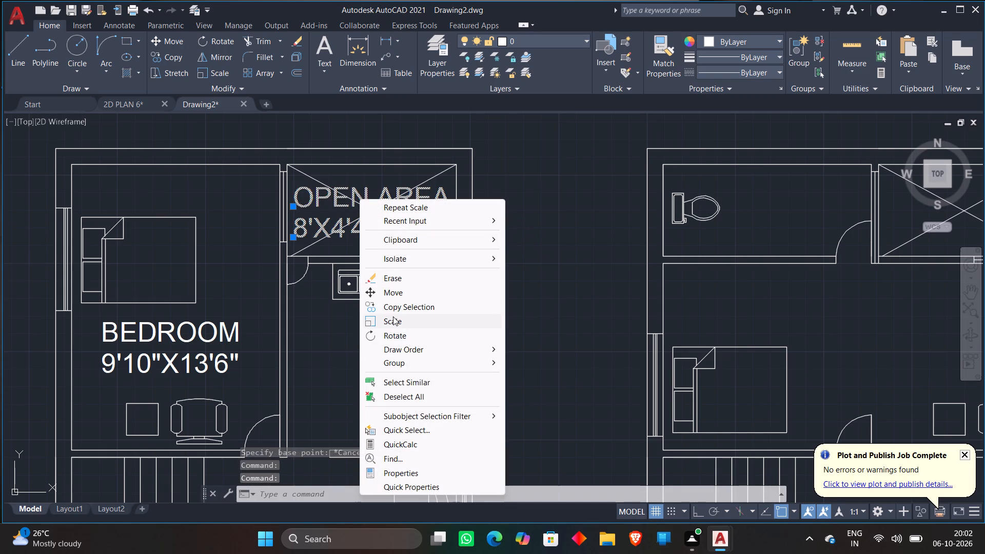
click(393, 316)
click(368, 226)
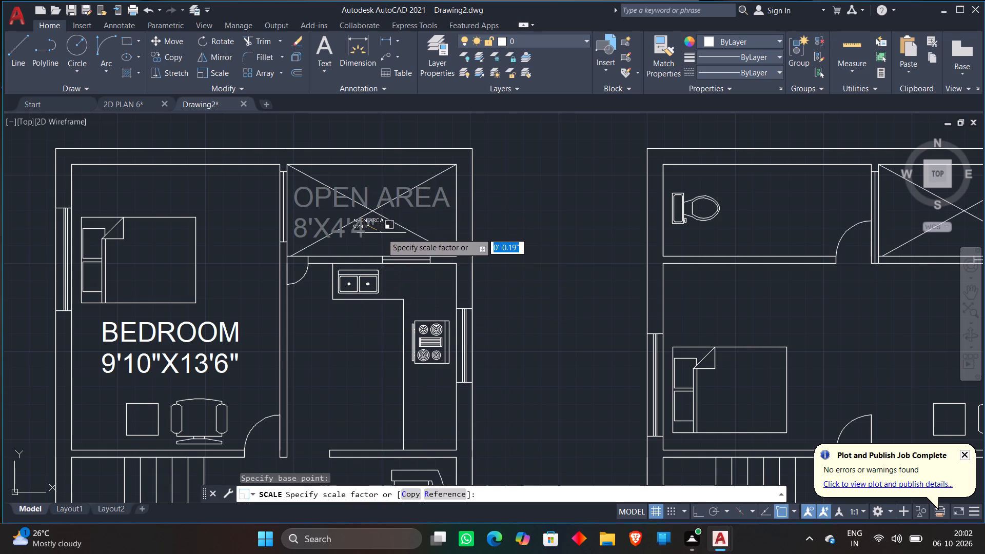
click(409, 248)
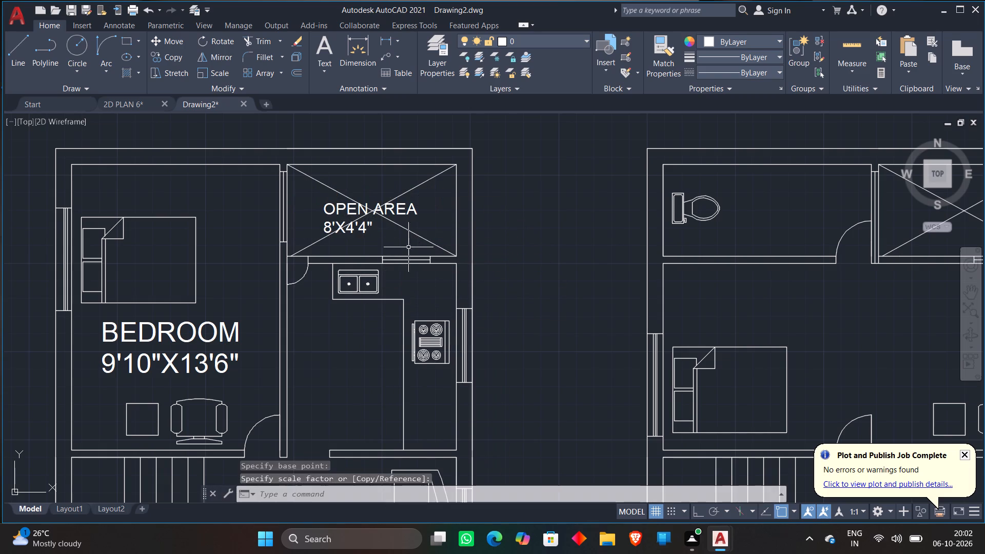
Move the 8'X4'4" line so it is centred beneath the OPEN AREA label.
click(346, 232)
text(M)
key(space)
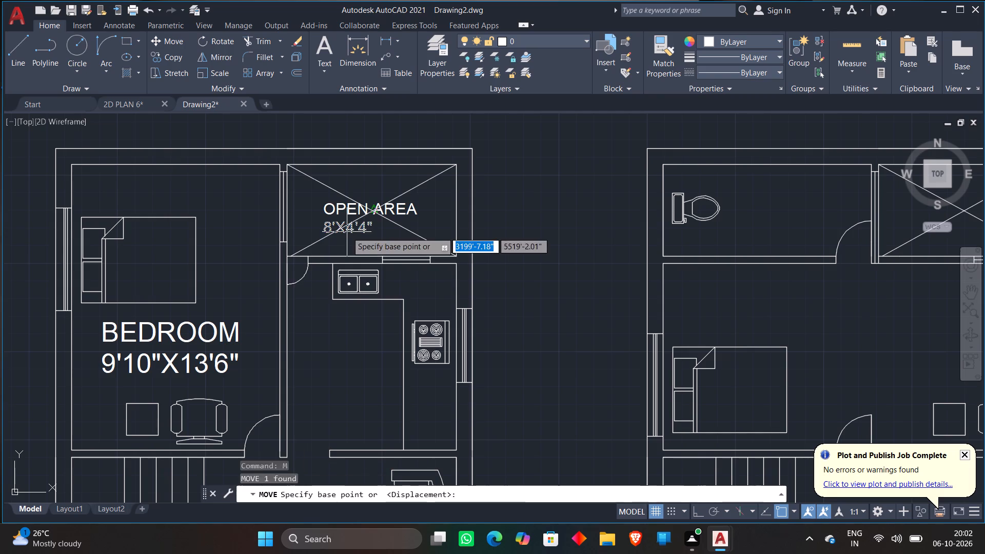
click(347, 232)
scroll(381, 220, up, 3)
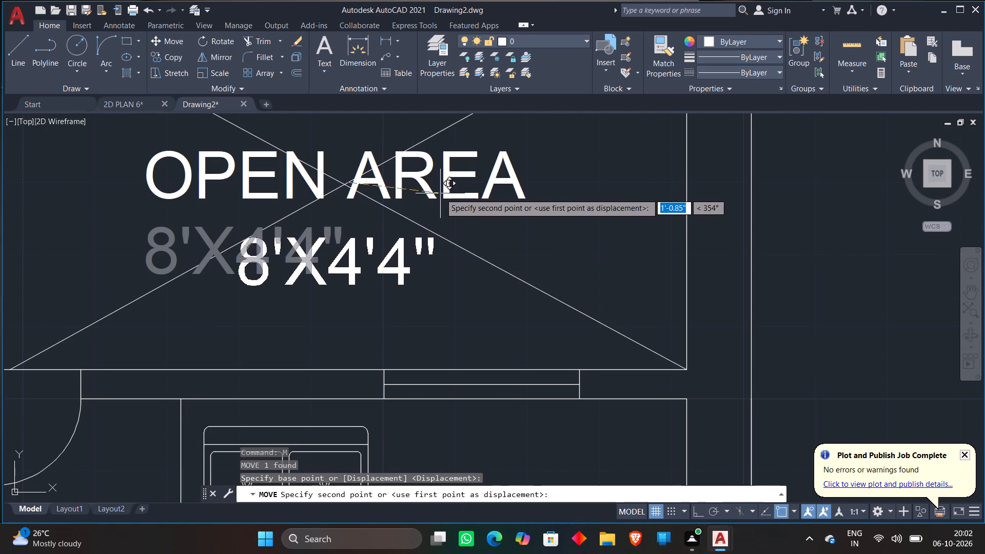
click(444, 208)
Move the KITCHEN and 8'X9' lines from the label list into the ground-floor kitchen, beside the stove counter.
scroll(439, 180, down, 1)
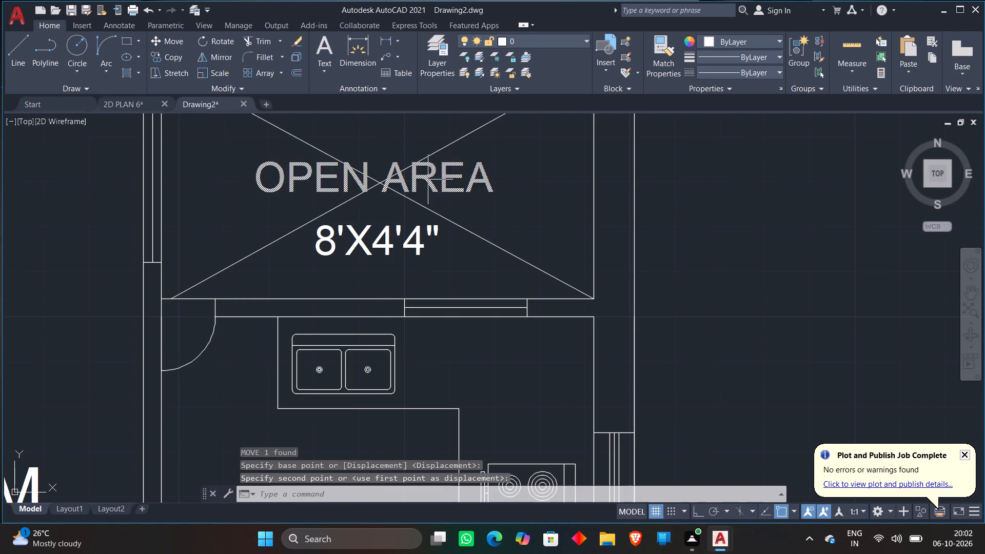
scroll(428, 180, down, 2)
scroll(275, 272, down, 1)
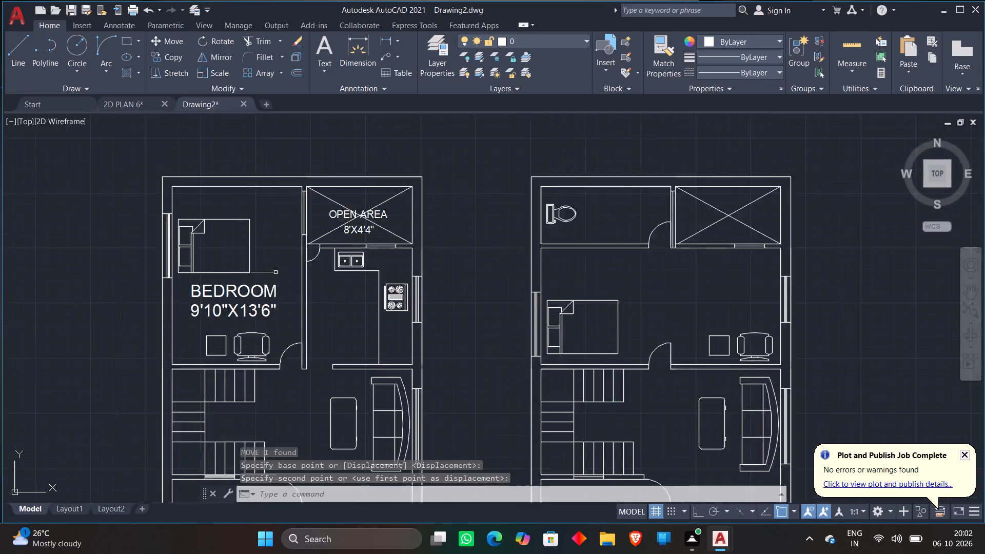
middle_drag(275, 272, 286, 160)
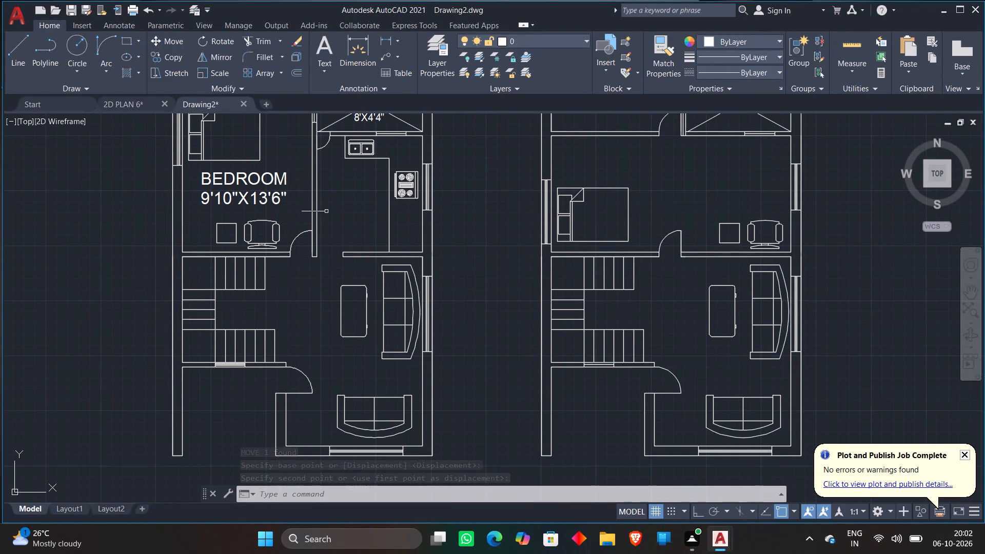
scroll(326, 211, down, 1)
click(48, 231)
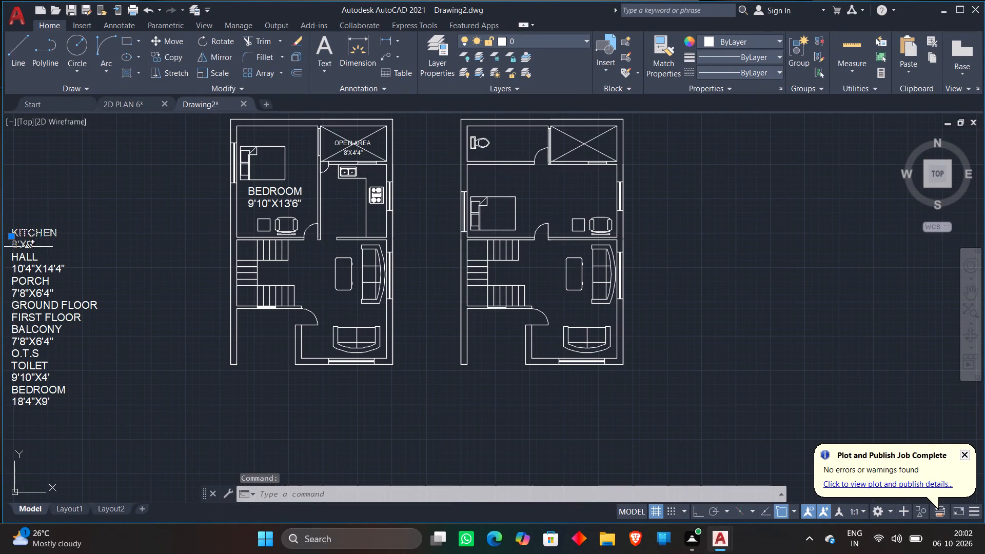
click(27, 249)
key(m)
key(space)
click(28, 240)
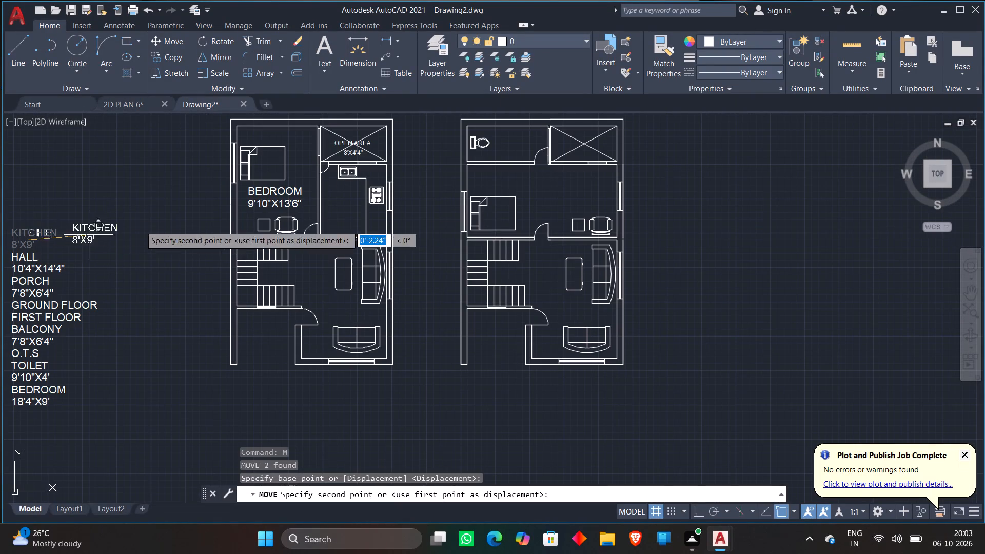
scroll(352, 198, up, 2)
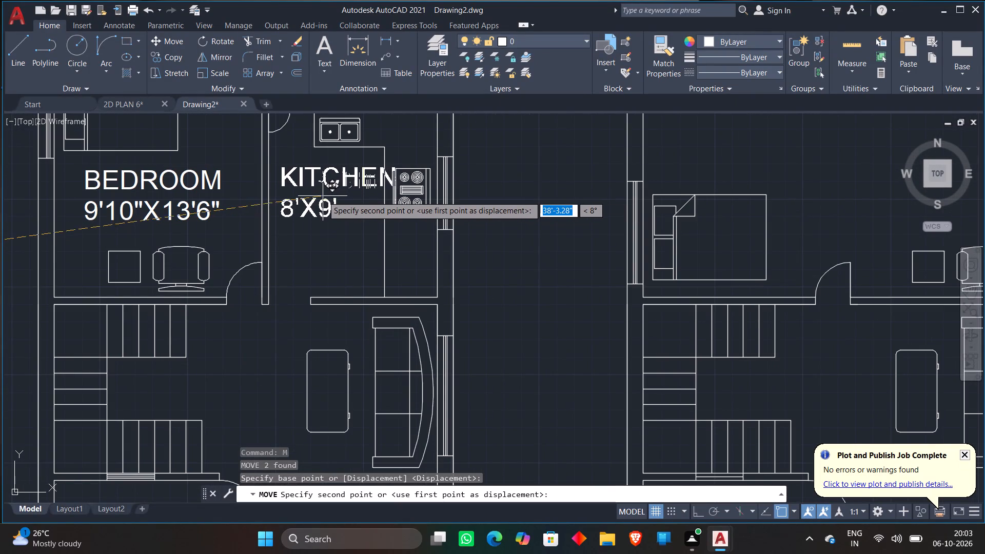
click(320, 197)
Scale the KITCHEN label and its 8'X9' size down to about 0.8.
click(339, 186)
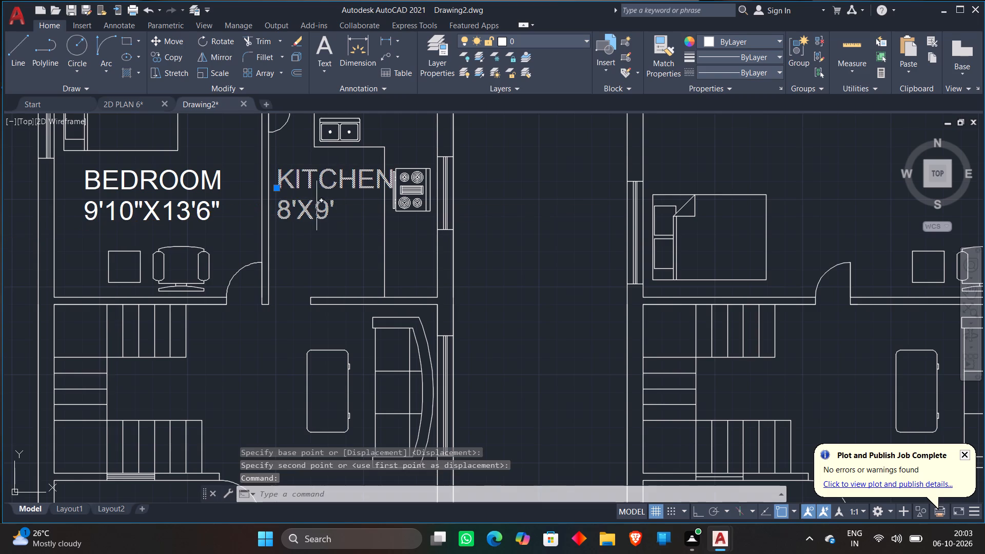
click(314, 215)
right_click(313, 214)
click(340, 335)
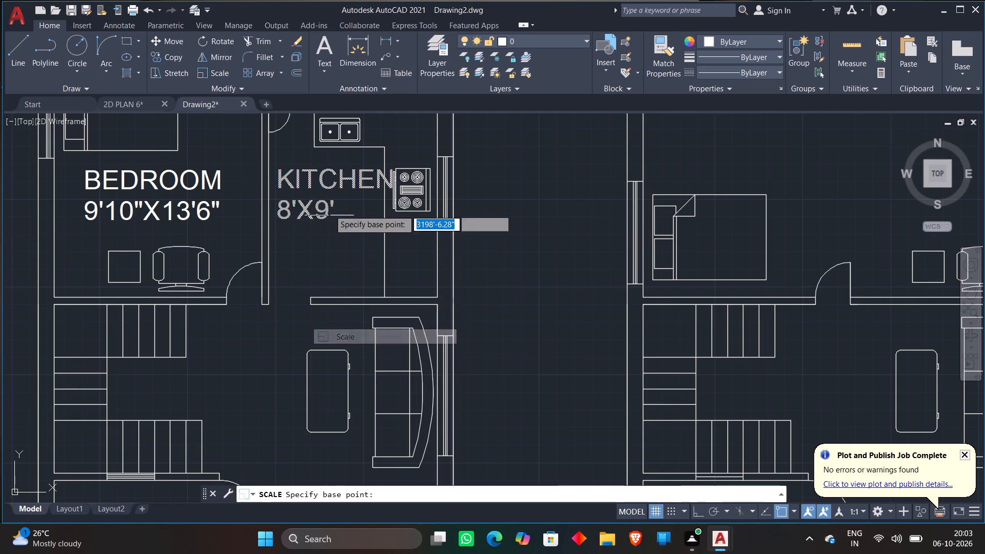
click(329, 206)
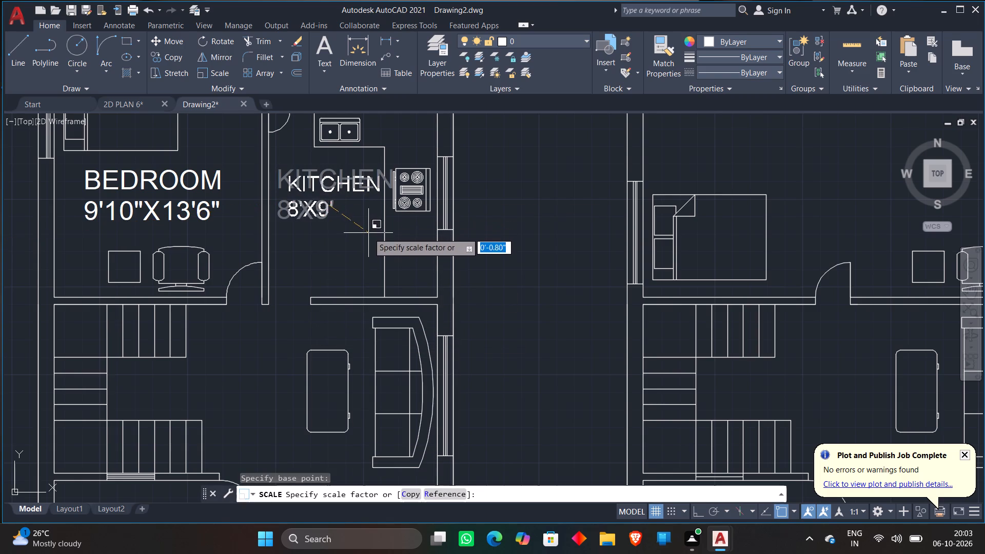
click(368, 233)
Shift the KITCHEN label slightly left so it clears the counter edge by the stove.
click(326, 187)
text(M)
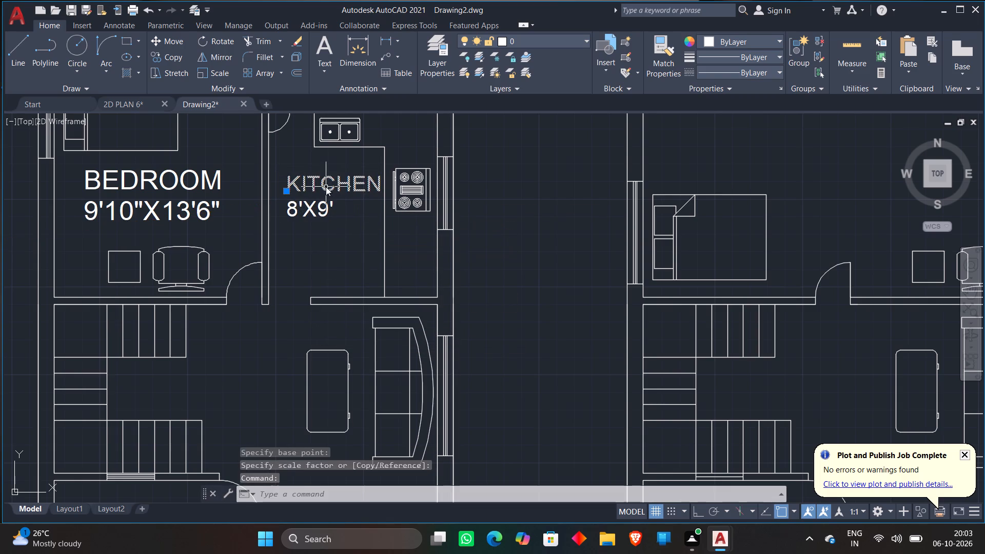
key(space)
click(326, 187)
click(311, 187)
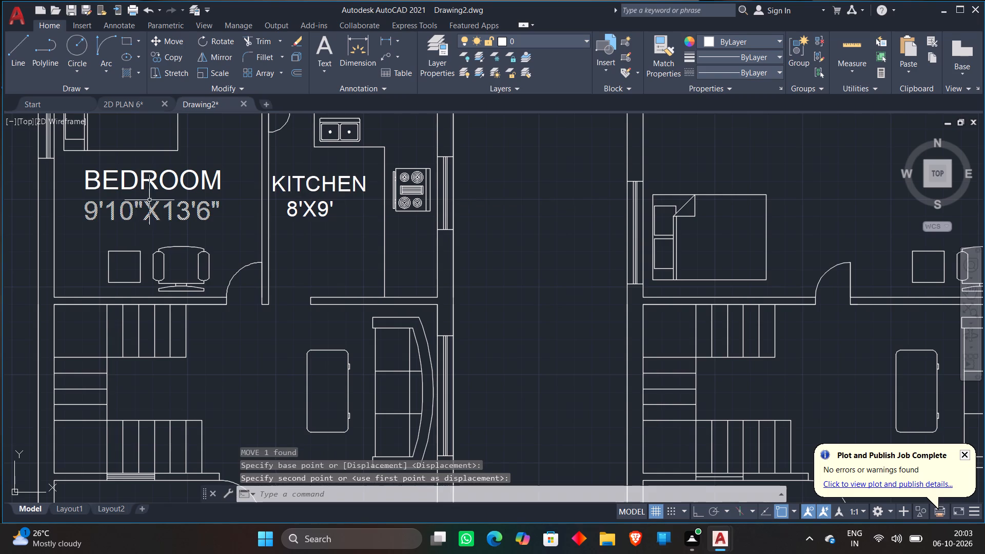
Match the BEDROOM and 9'10"X13'6" texts to the properties of the KITCHEN label.
text(MA)
key(space)
click(315, 180)
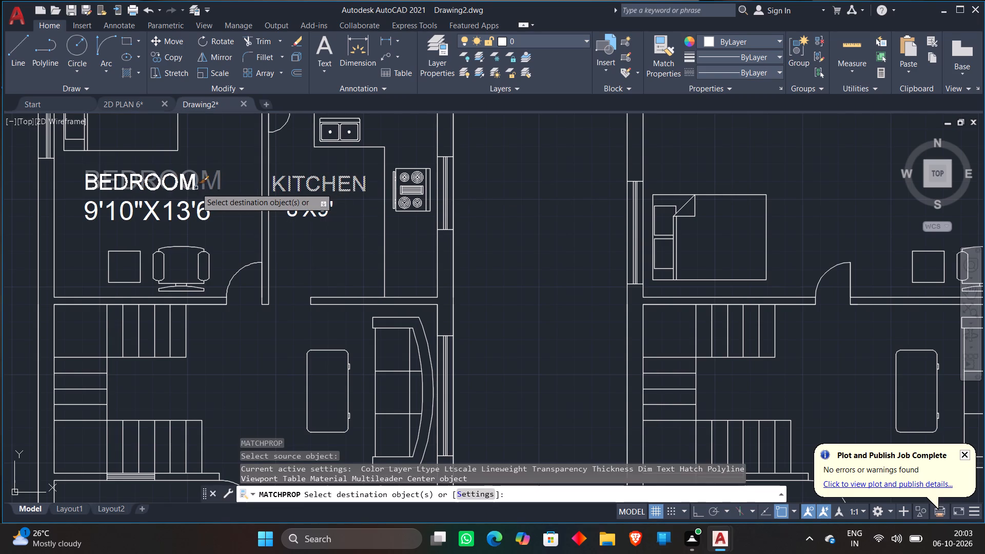
click(196, 188)
click(191, 206)
key(Escape)
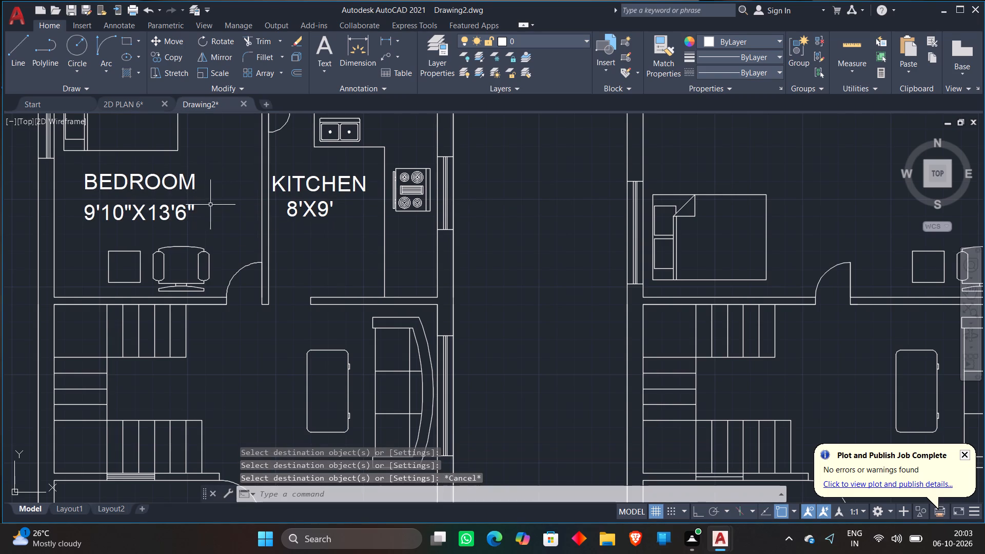
Move the 9'10"X13'6" line up and slightly right, closer beneath the BEDROOM label.
click(189, 208)
text(M)
key(space)
click(189, 208)
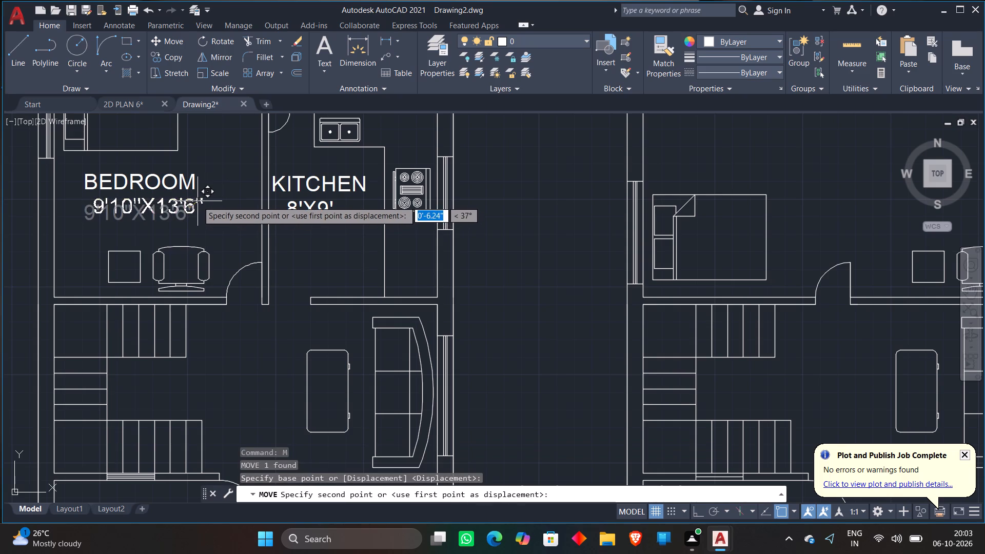
click(193, 198)
Move the 8'X9' line slightly up and right, closer beneath the KITCHEN label.
scroll(225, 185, down, 1)
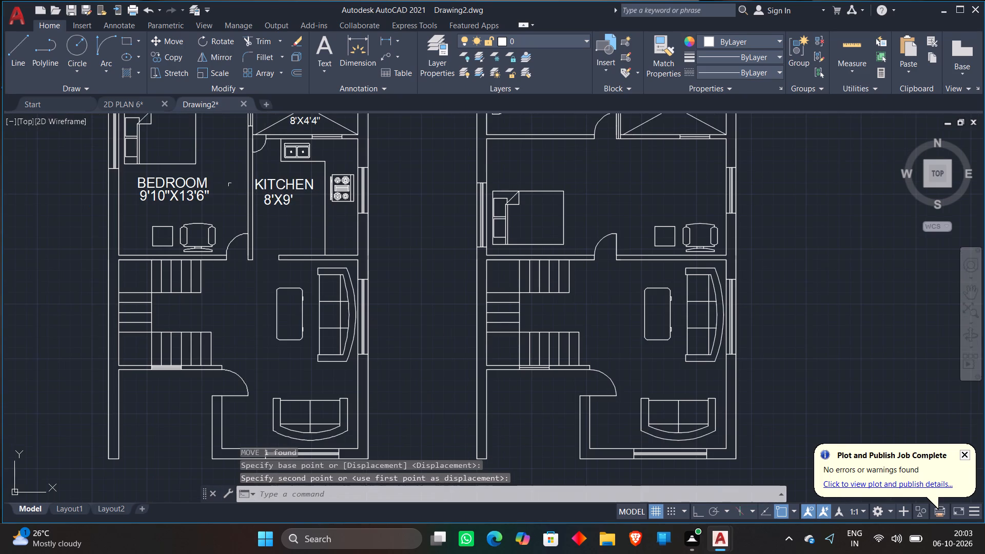
click(270, 196)
scroll(270, 196, up, 2)
text(M)
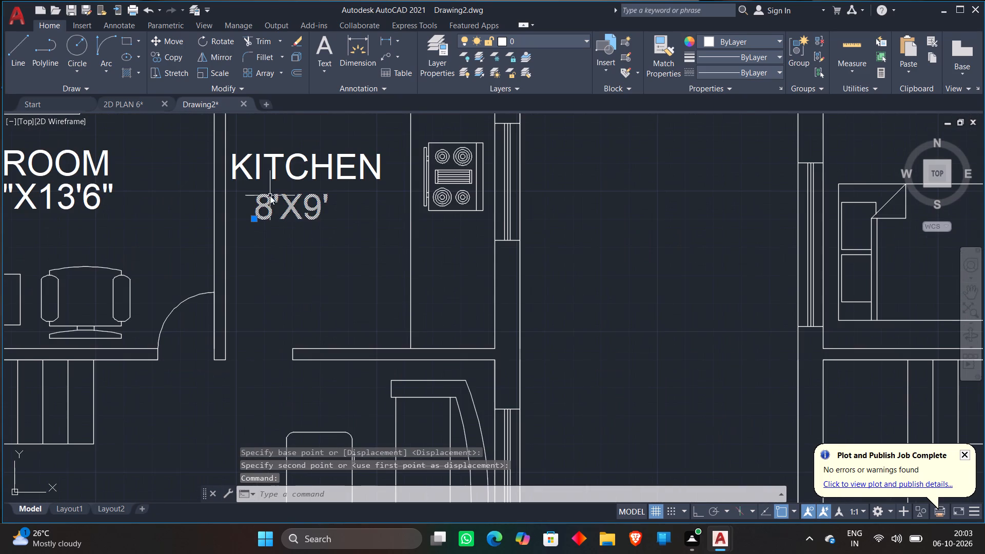
key(space)
click(270, 195)
click(275, 189)
Move the HALL and 10'4"X14'4" lines into the ground-floor hall, above the lower sofa.
scroll(301, 180, down, 2)
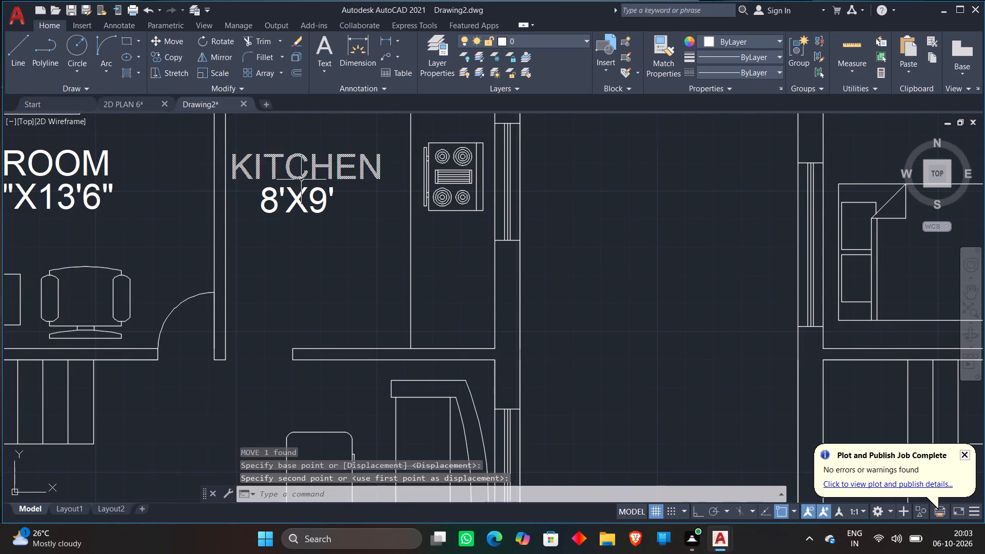
scroll(302, 180, down, 2)
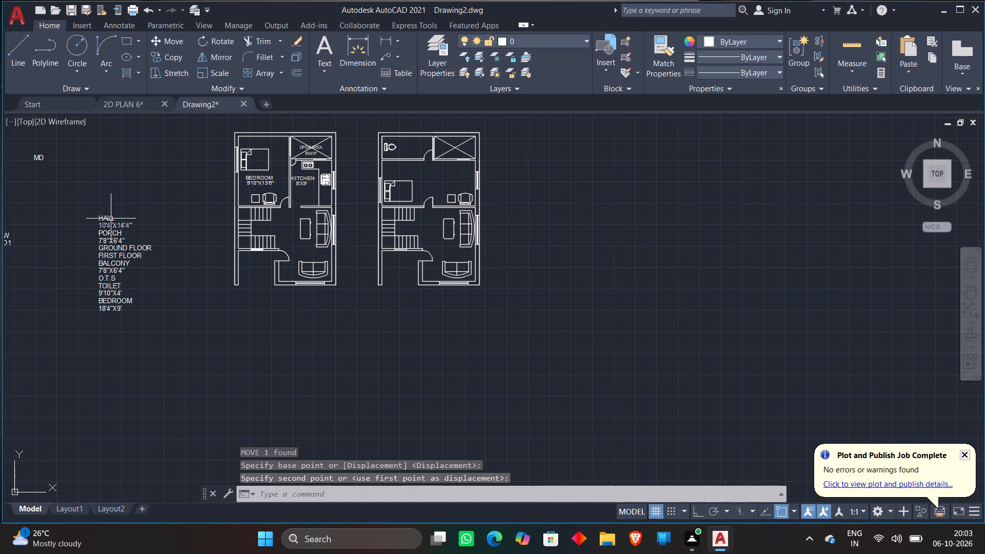
click(111, 219)
click(113, 224)
text(M)
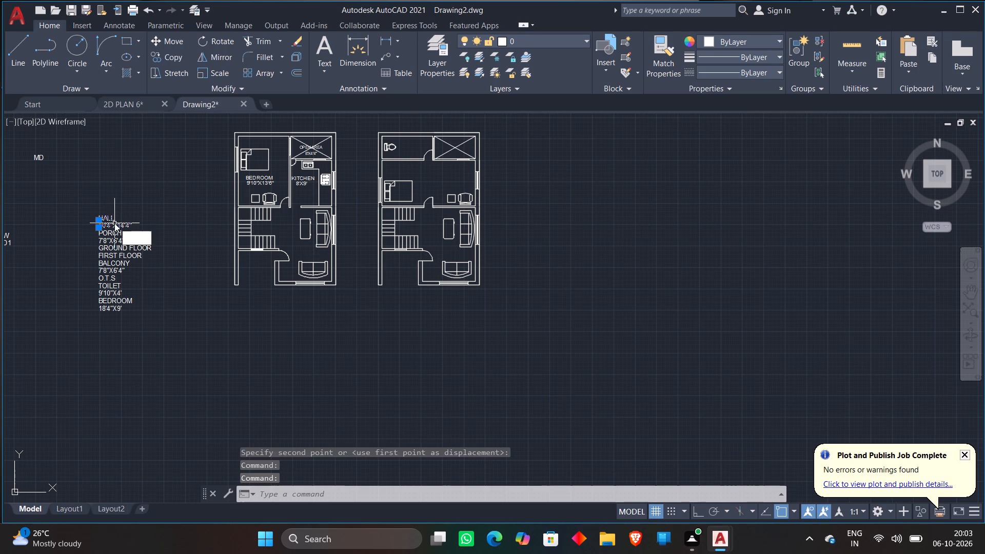
key(space)
click(114, 223)
scroll(308, 227, up, 3)
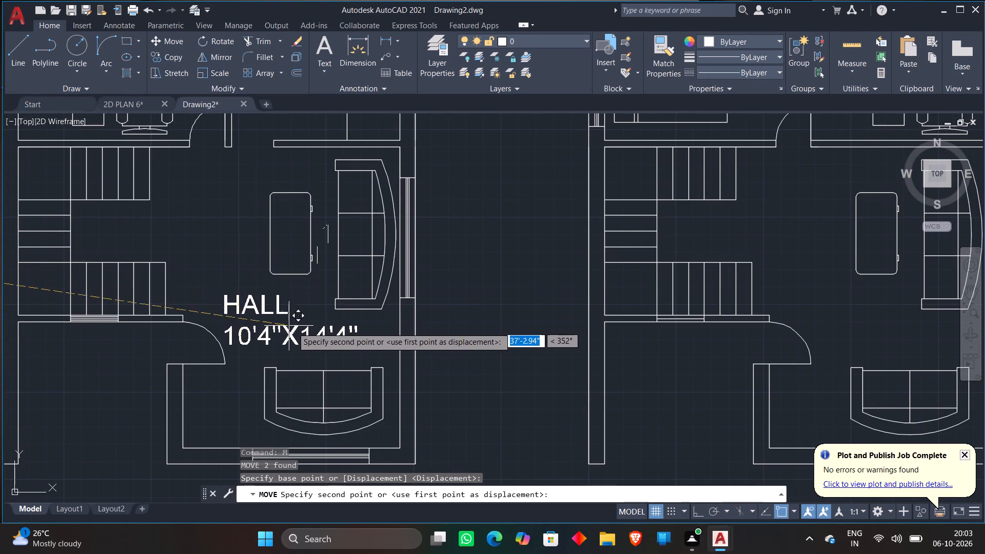
click(306, 332)
Move the PORCH and 7'8"X6'4" lines into the ground-floor porch below the staircase.
scroll(248, 229, down, 2)
scroll(112, 222, down, 1)
middle_drag(113, 224, 166, 217)
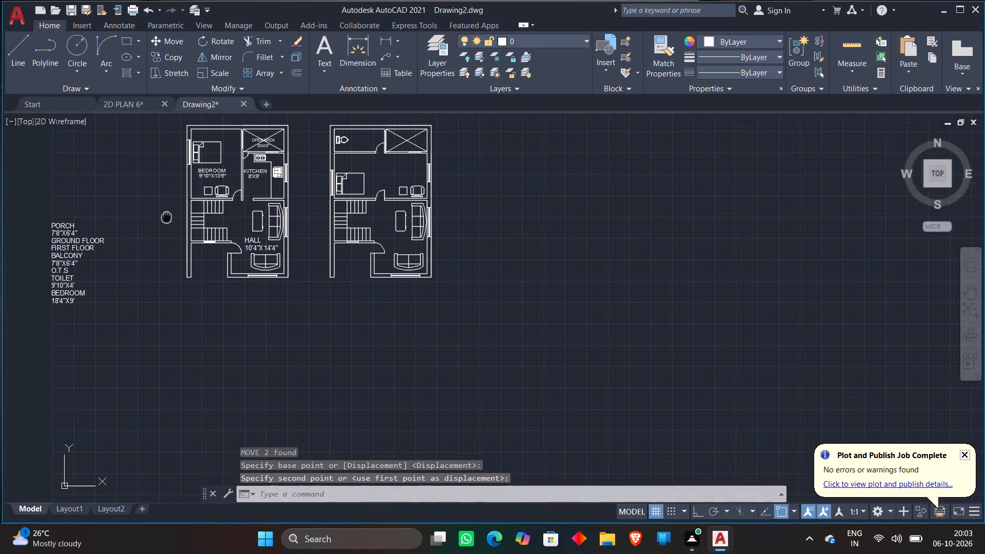
middle_drag(166, 217, 203, 217)
click(113, 224)
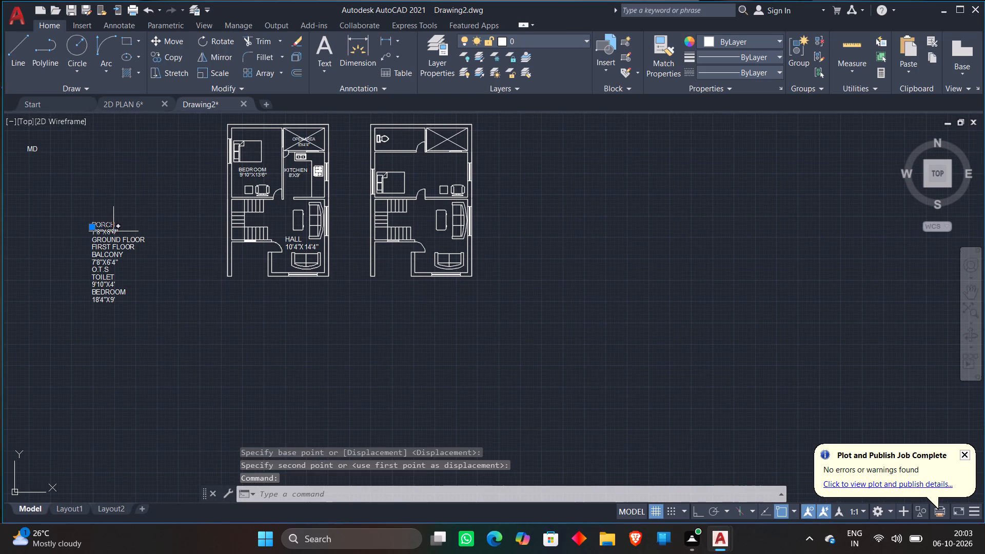
click(113, 231)
text(M)
key(space)
click(113, 231)
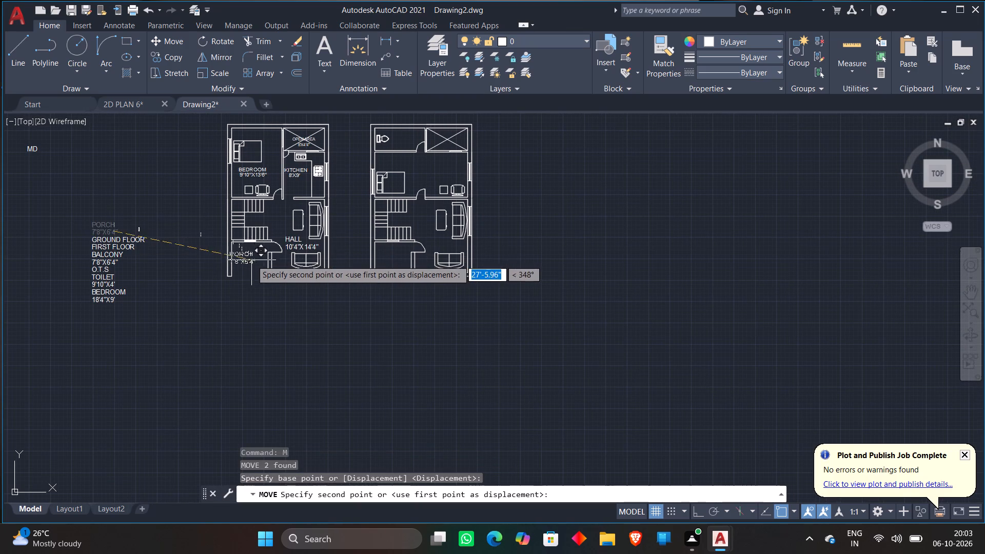
scroll(251, 260, up, 2)
click(267, 268)
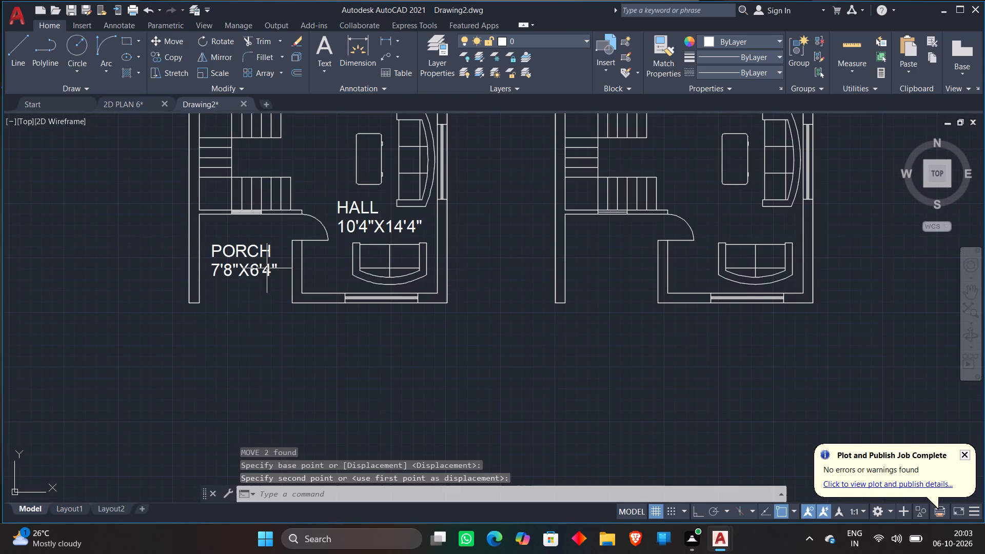
key(Escape)
Move the GROUND FLOOR title from the label list to below the ground-floor plan.
scroll(120, 238, down, 2)
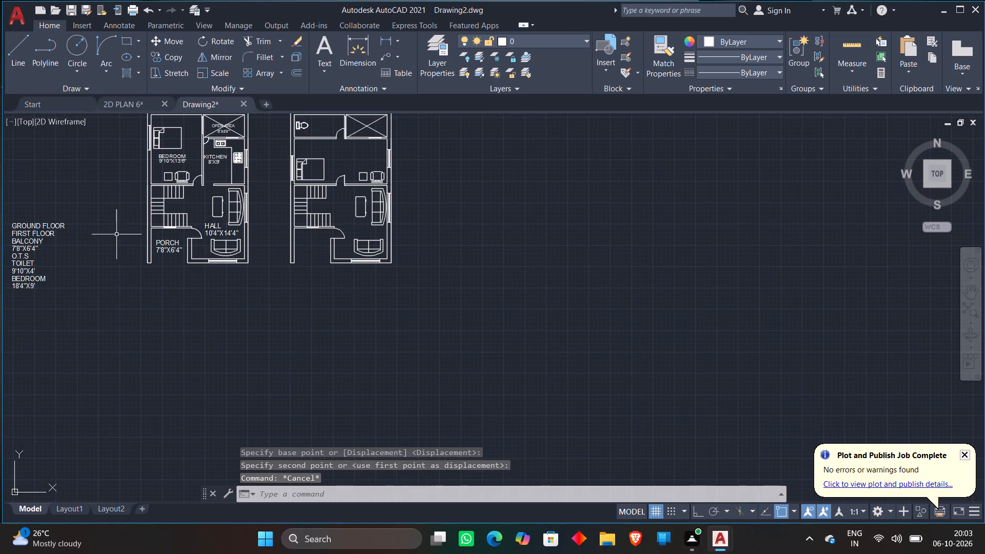
middle_drag(104, 229, 212, 227)
click(164, 225)
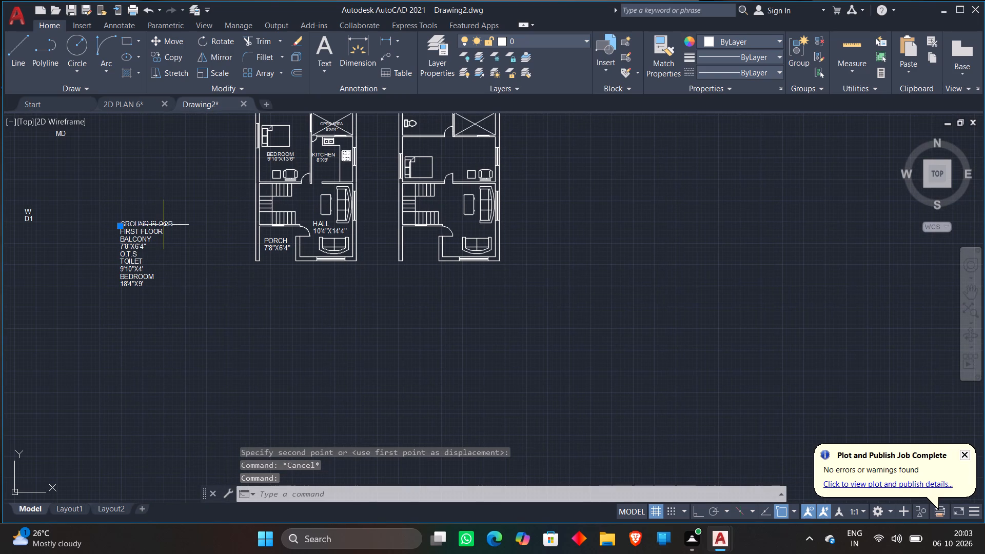
text(M)
key(space)
click(164, 225)
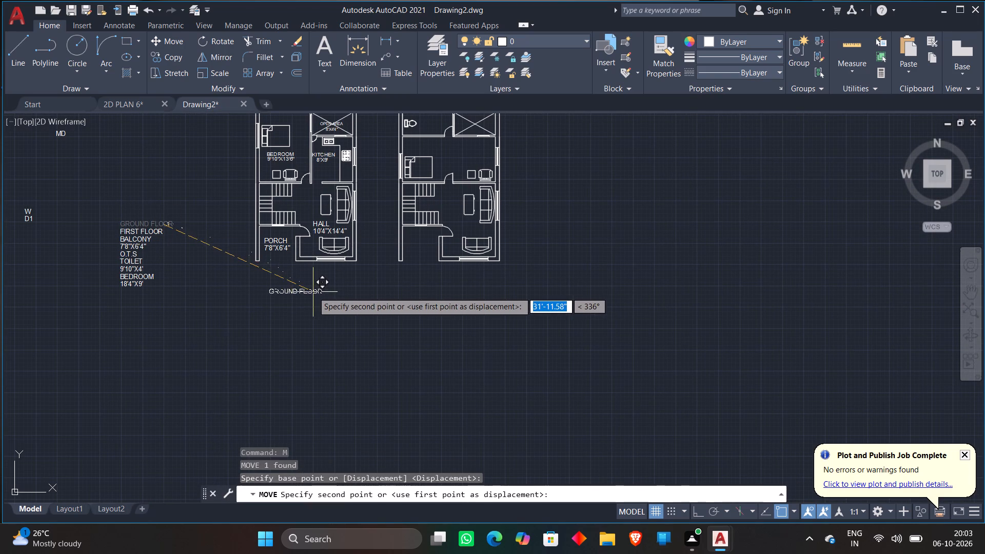
click(313, 292)
Move the FIRST FLOOR title from the label list to below the first-floor plan.
click(149, 231)
text(M)
key(space)
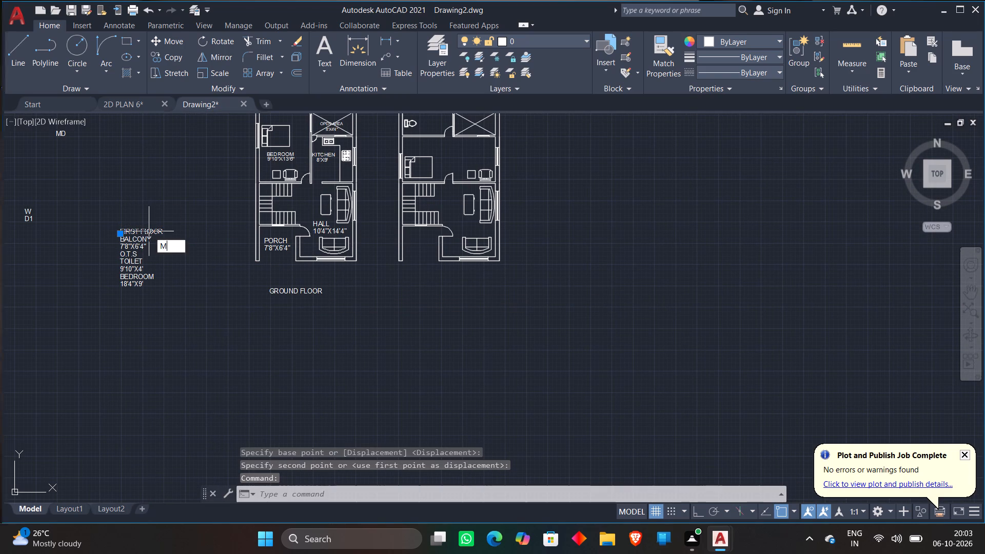
click(149, 231)
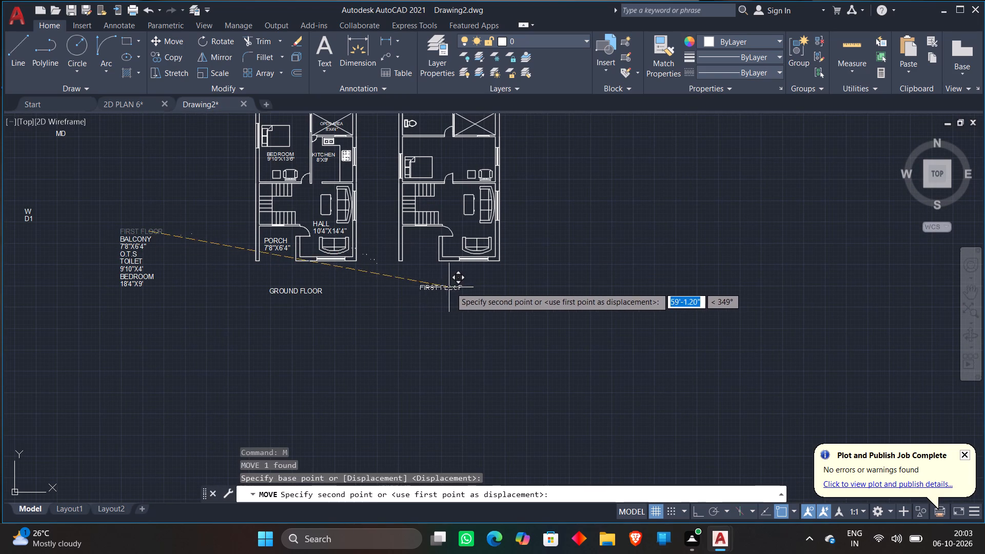
click(452, 289)
Move the BALCONY and 7'8"X6'4" lines from the label list into the first-floor balcony below the staircase.
click(124, 239)
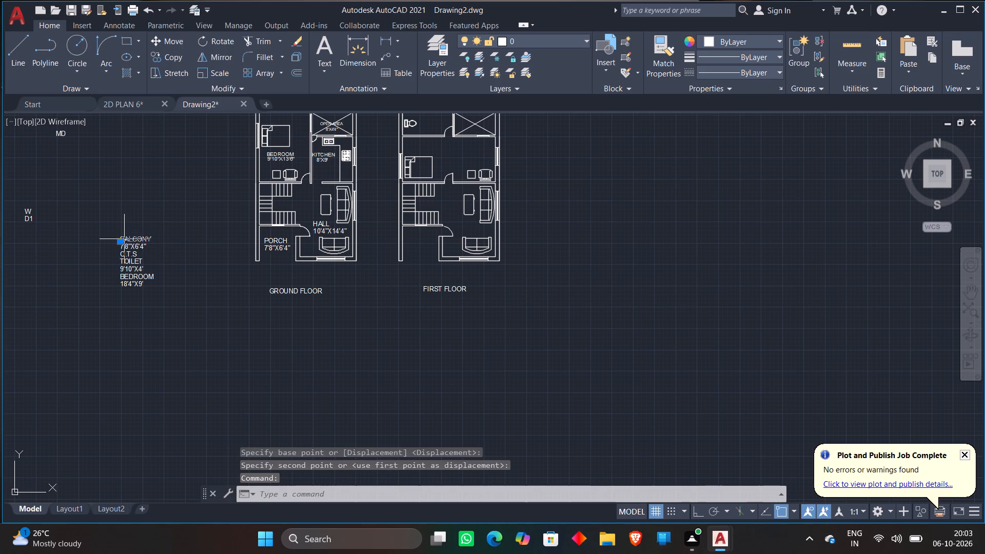
click(135, 248)
text(M)
key(space)
click(135, 248)
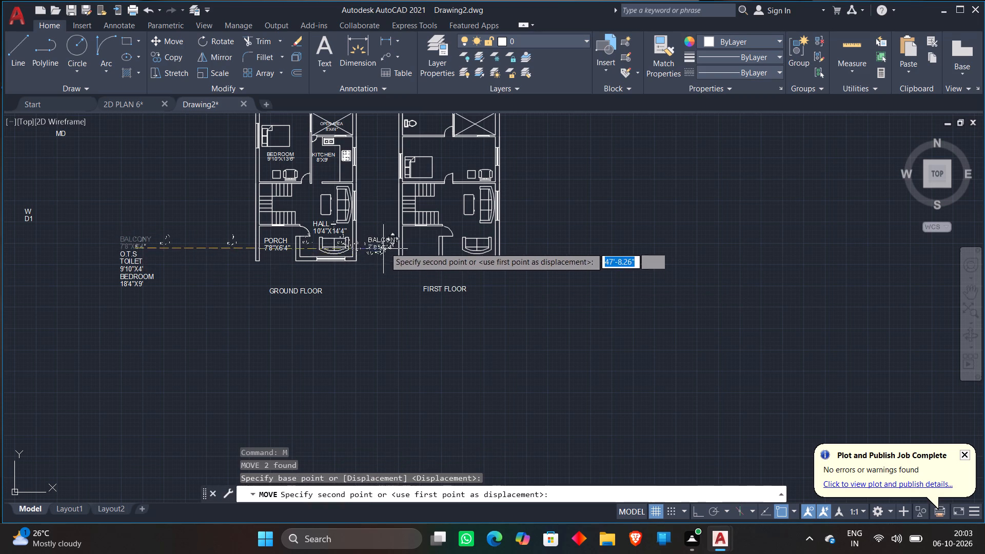
scroll(386, 245, up, 2)
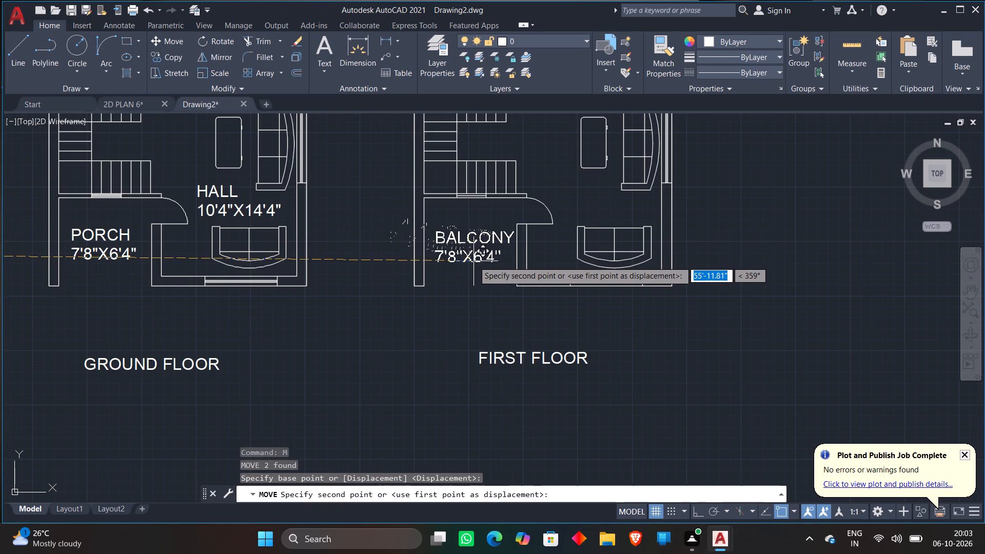
click(469, 260)
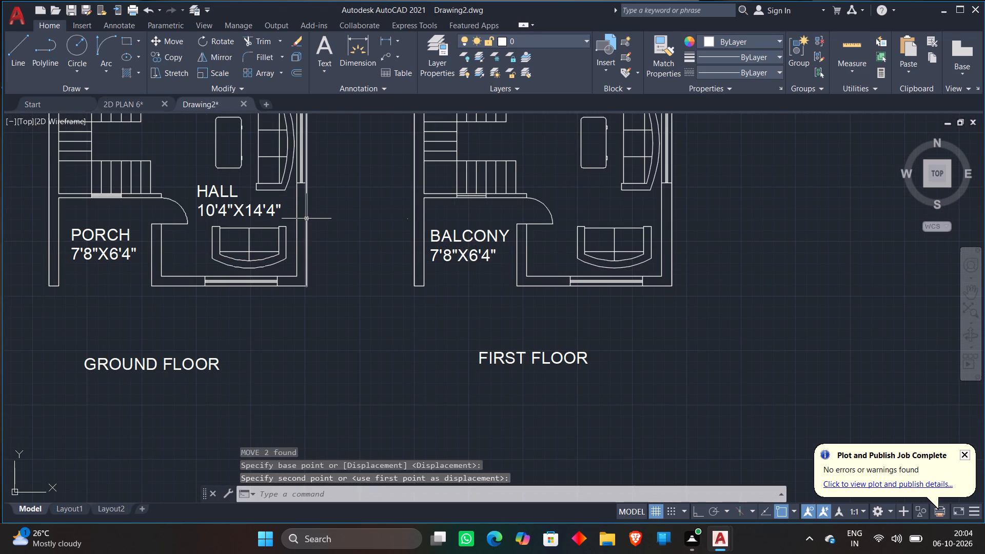
Move the O.T.S label from the label list into the crossed rectangle beside the first-floor toilet.
scroll(299, 219, down, 2)
click(74, 236)
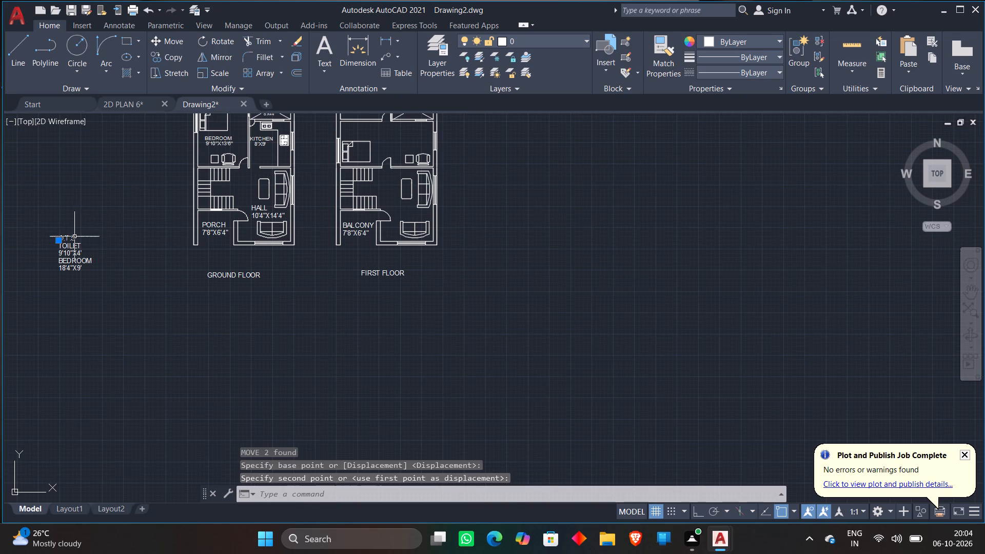
text(M)
key(space)
click(74, 236)
middle_drag(466, 207, 473, 268)
scroll(436, 174, up, 3)
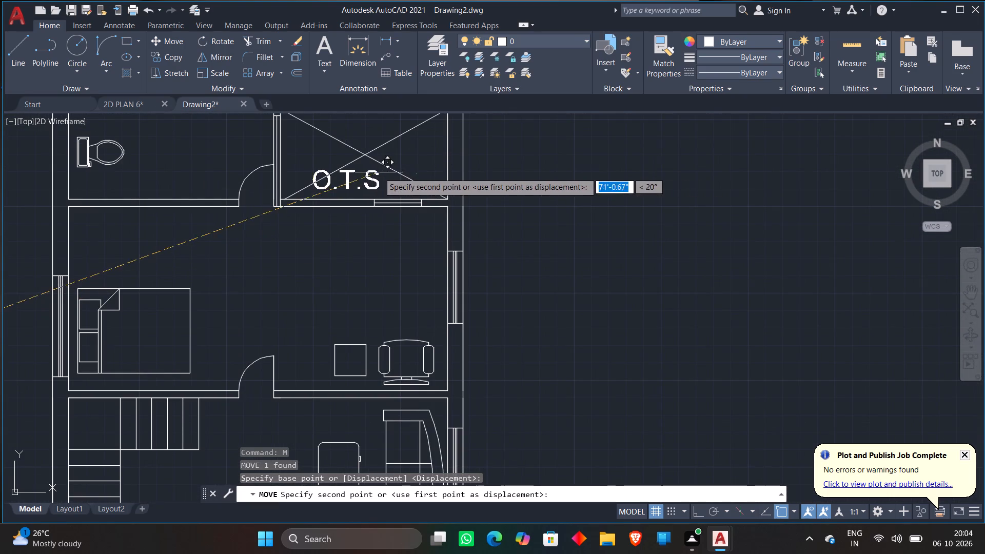
click(399, 149)
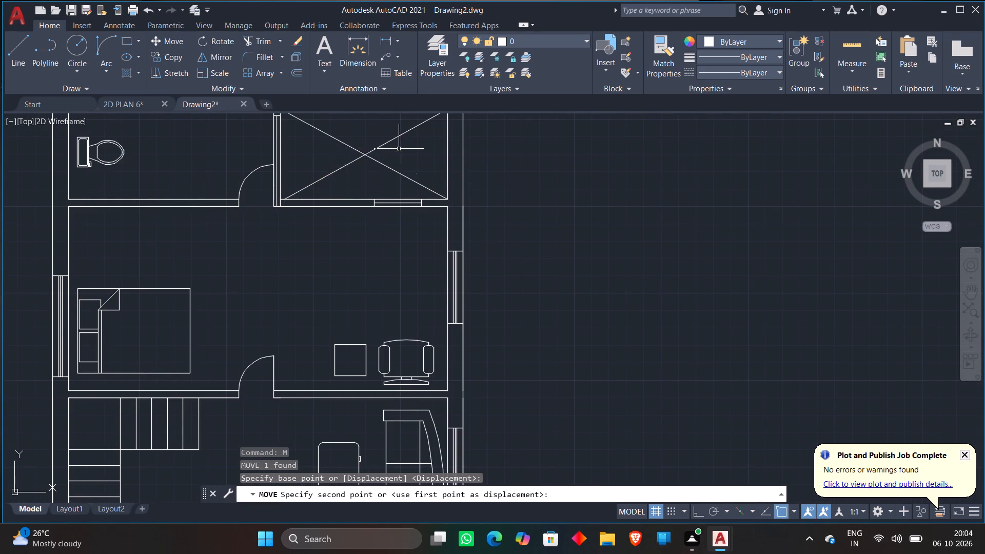
Copy the ground-floor HALL and 10'4"X14'4" lines into the first-floor hall, above the lower sofa.
scroll(264, 200, down, 4)
scroll(203, 222, up, 2)
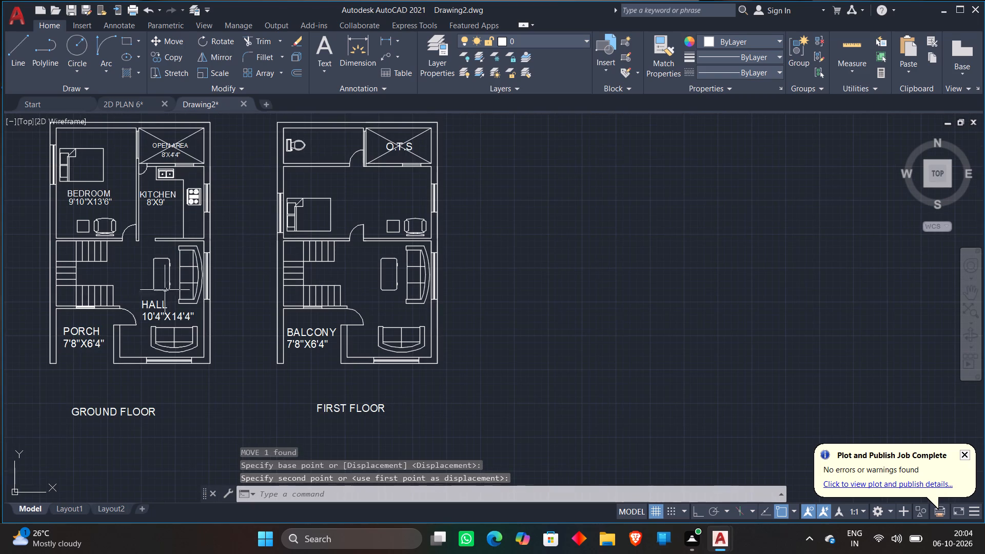
click(152, 307)
click(159, 318)
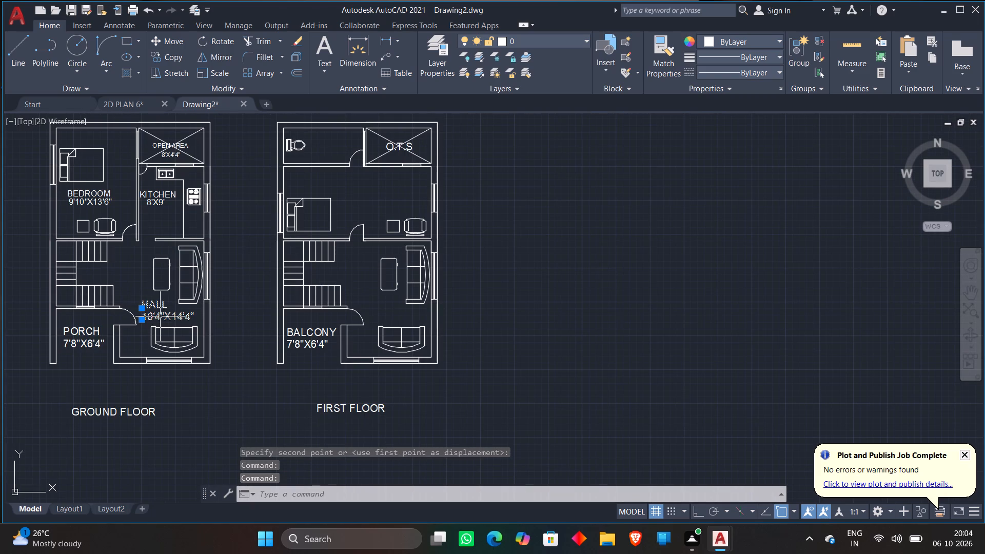
key(ctrl+c)
key(ctrl+v)
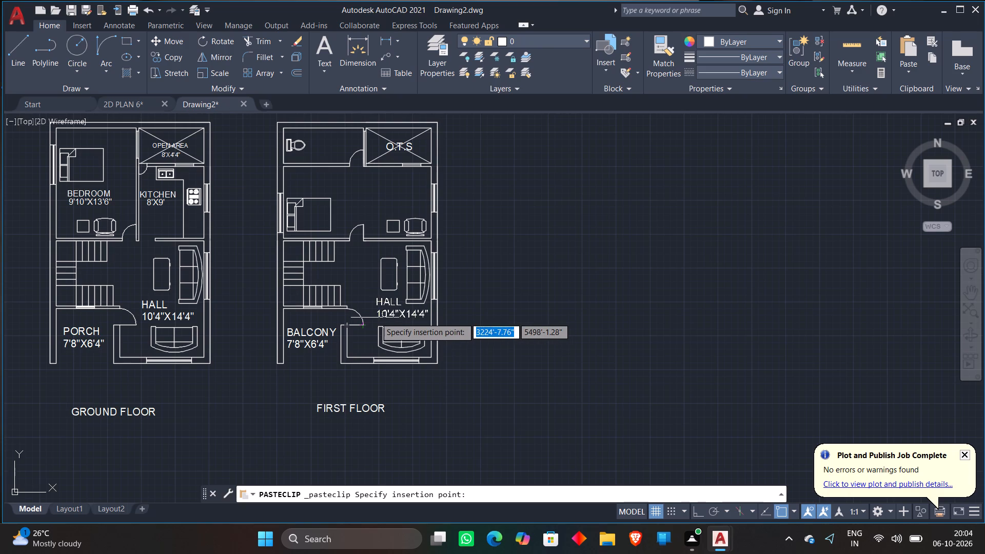
click(371, 319)
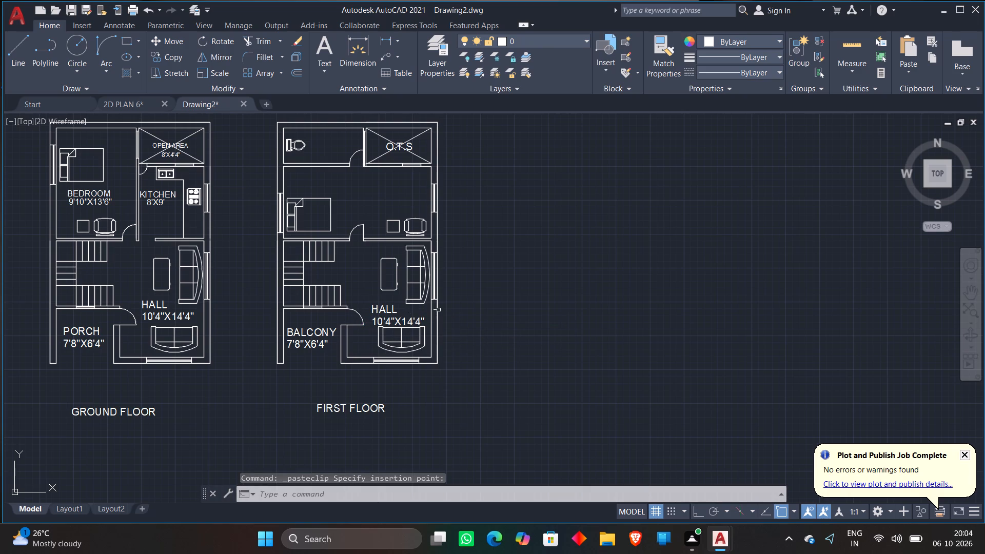
Move the first-floor HALL text sideways to centre it above its 10'4"X14'4" size line.
scroll(383, 303, up, 3)
click(360, 322)
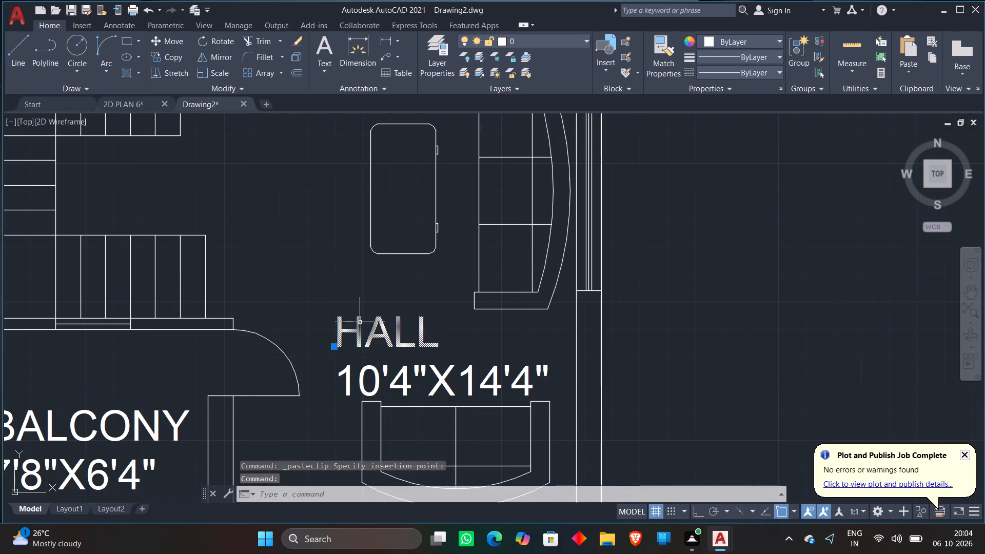
text(M)
key(space)
click(360, 322)
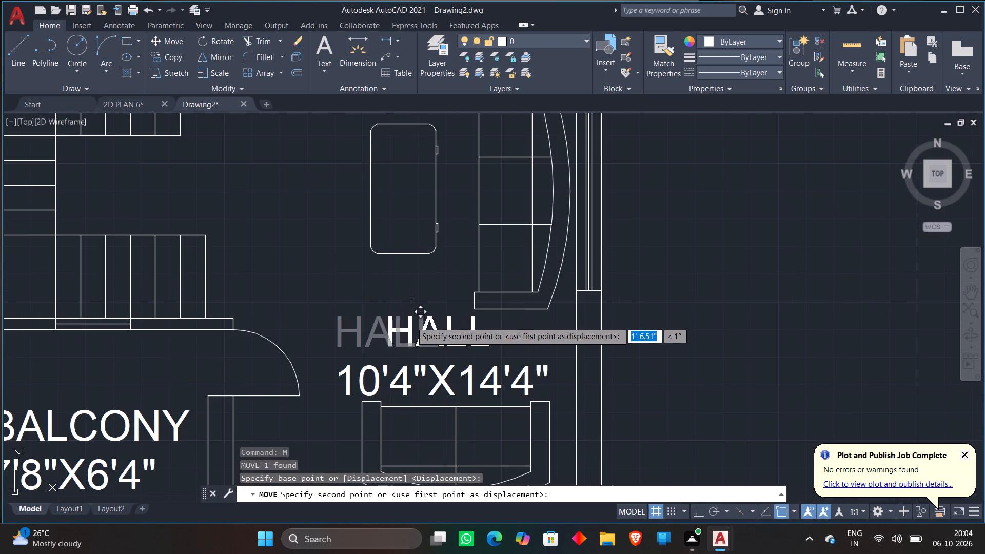
click(411, 322)
Move the ground-floor HALL text to centre it above its 10'4"X14'4" size line.
scroll(396, 303, down, 2)
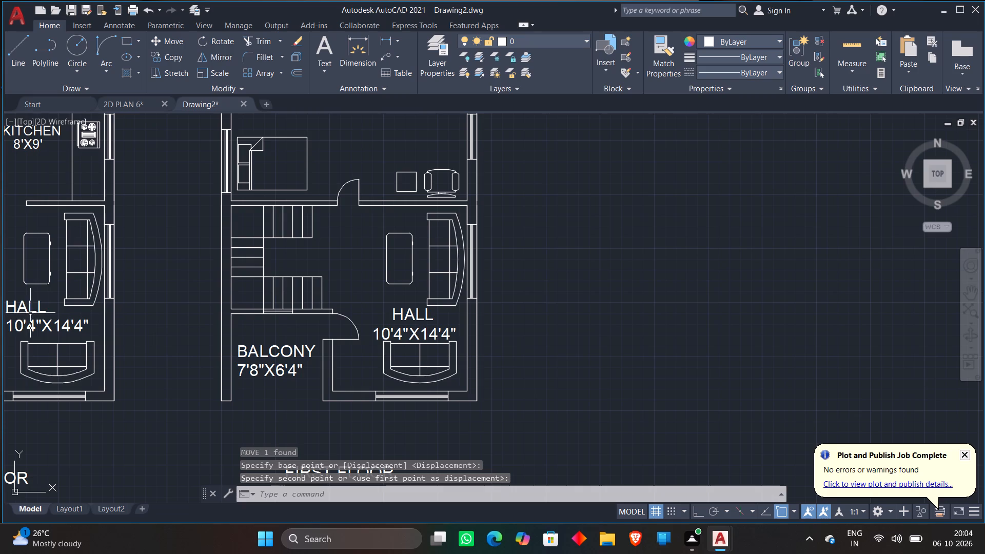
middle_drag(42, 303, 179, 293)
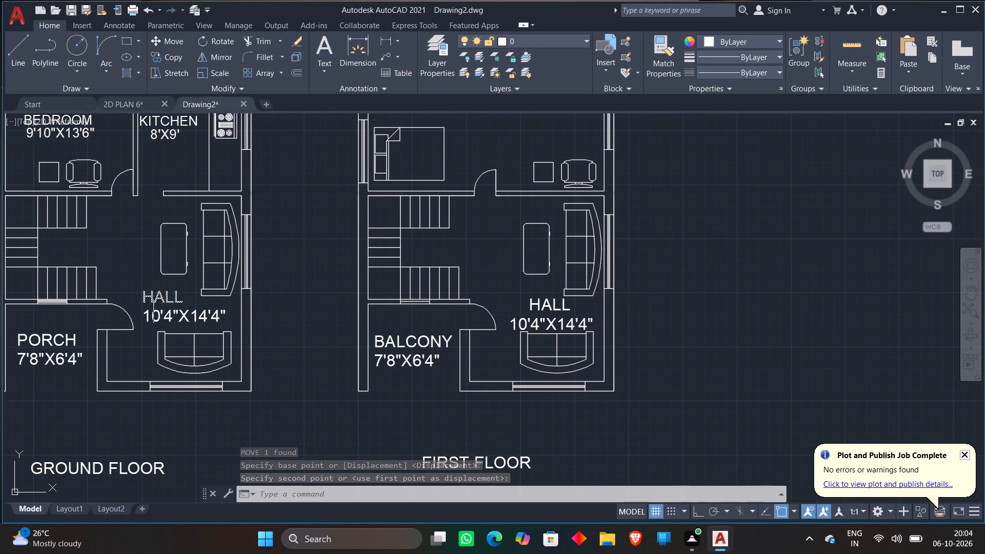
click(153, 297)
text(M)
key(space)
click(153, 297)
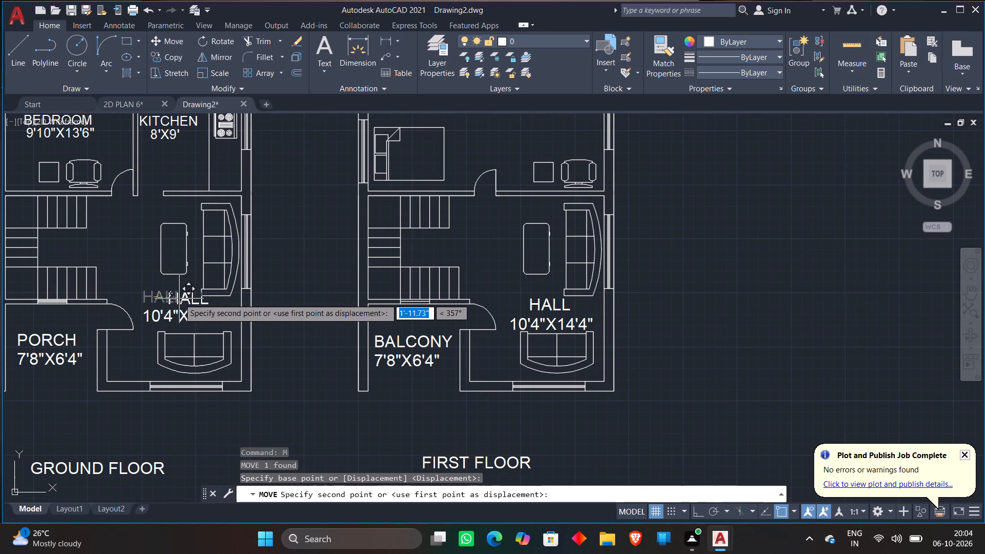
scroll(179, 299, up, 2)
click(168, 303)
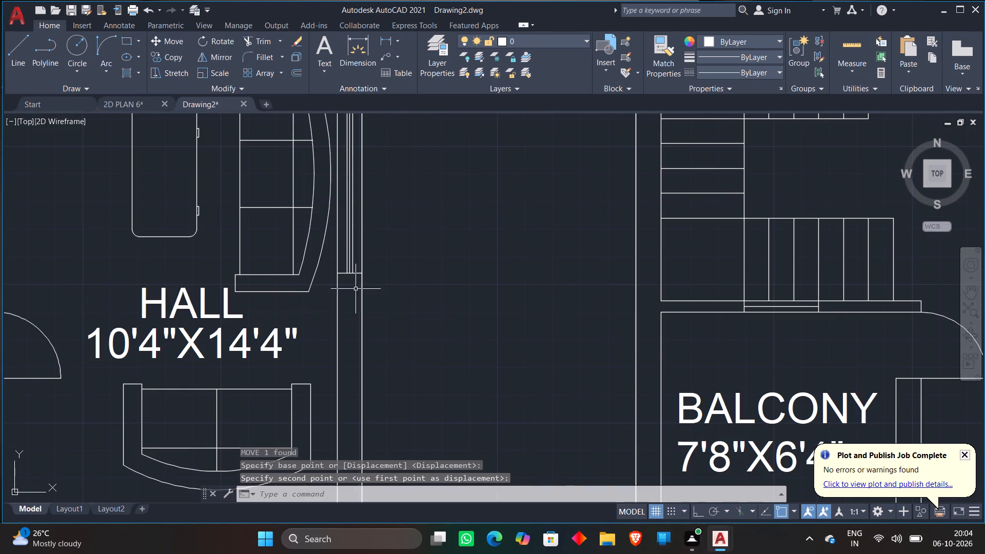
Move the TOILET and 9'10"X4' lines from the label list into the first-floor toilet, beside the WC.
scroll(358, 289, down, 2)
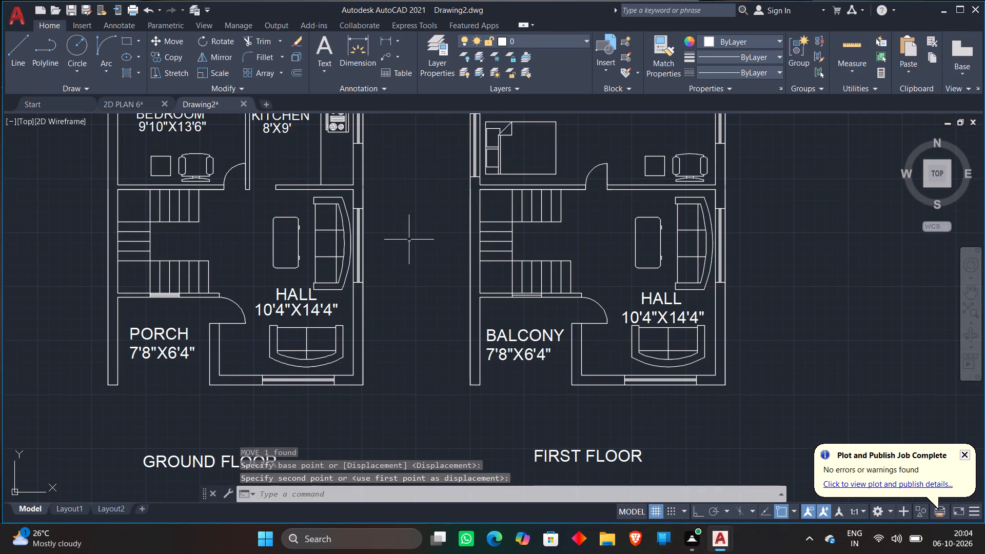
scroll(441, 226, down, 2)
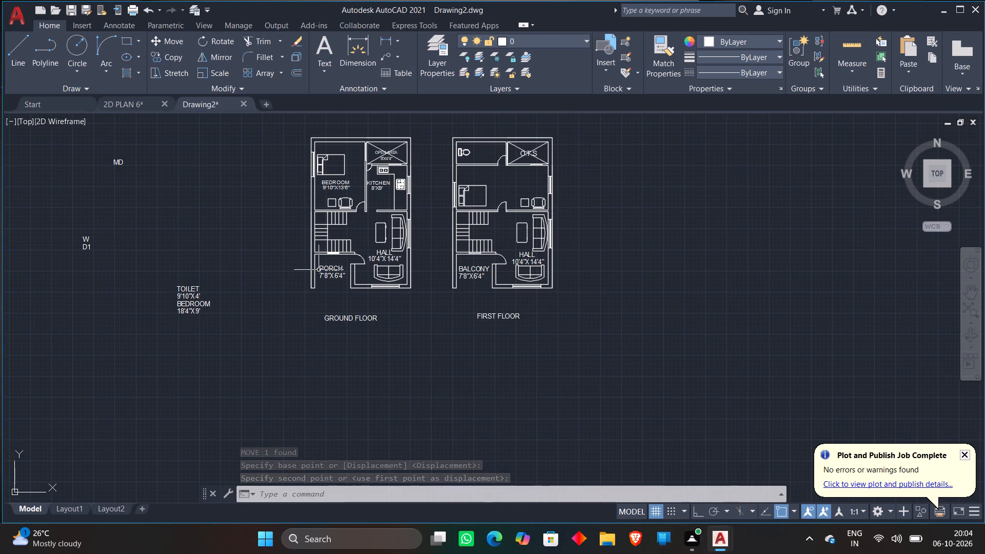
scroll(197, 260, down, 1)
middle_drag(197, 260, 202, 202)
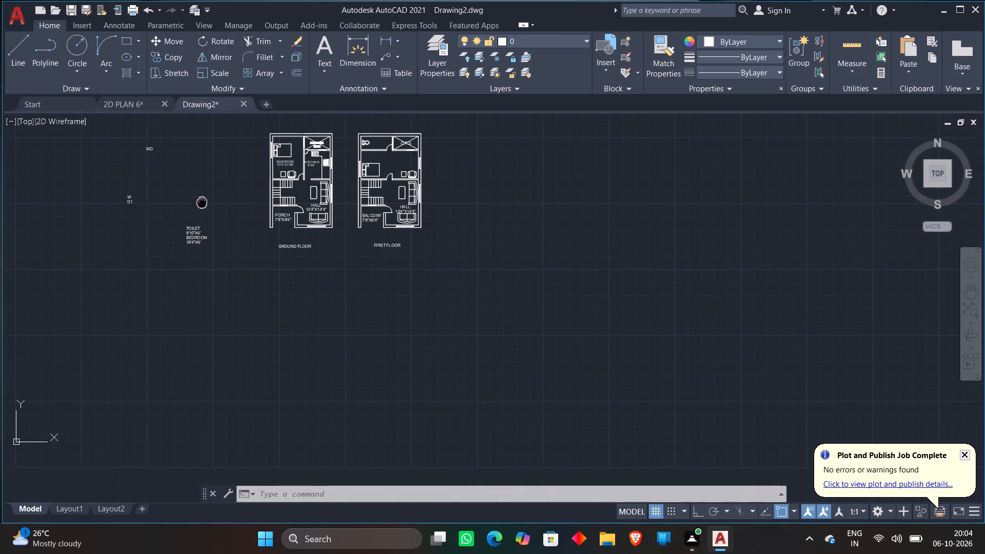
scroll(180, 219, up, 1)
click(212, 219)
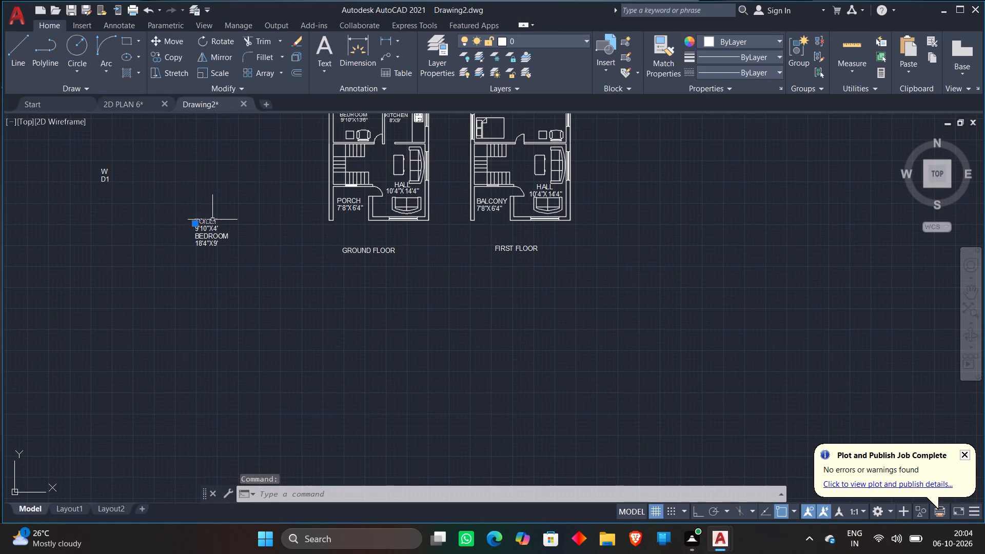
click(212, 227)
text(M)
key(space)
click(212, 227)
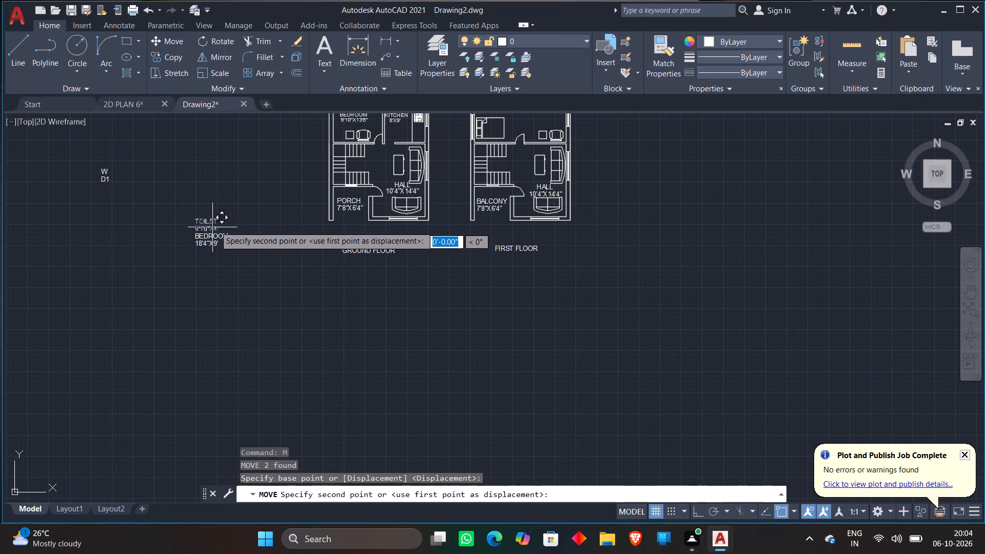
middle_drag(595, 204, 551, 308)
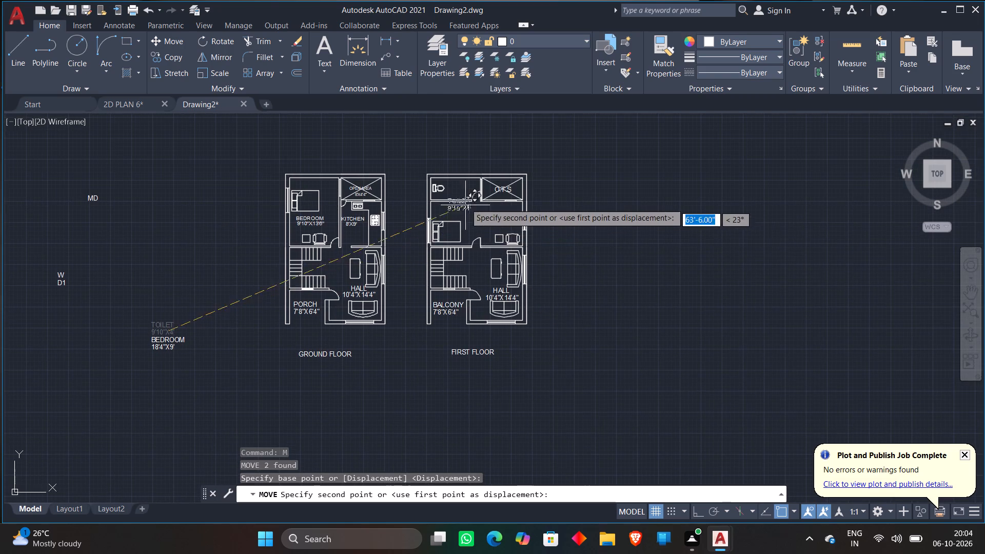
scroll(468, 190, up, 4)
click(442, 204)
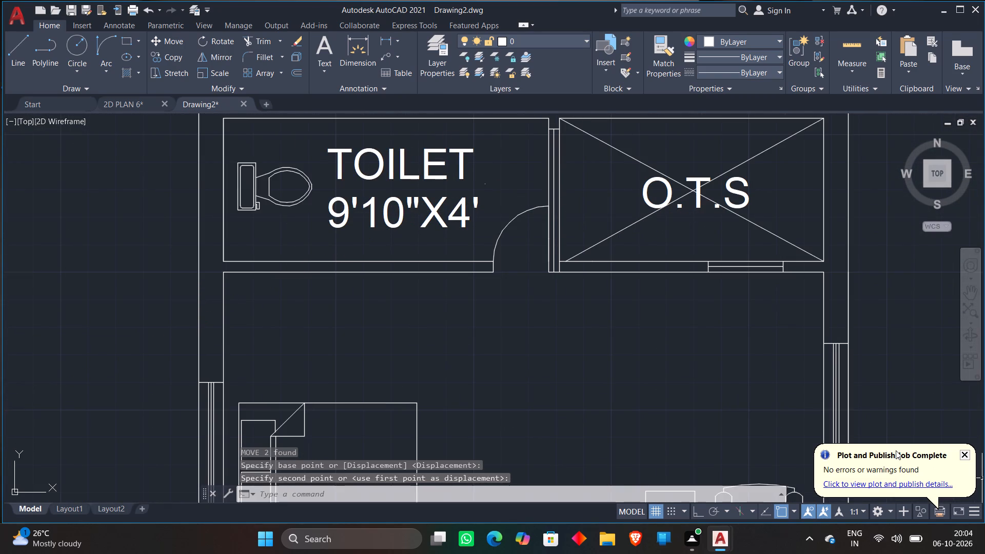
Move the BEDROOM and 18'4"X9' lines from the label list into the middle of the first-floor bedroom.
scroll(125, 293, down, 4)
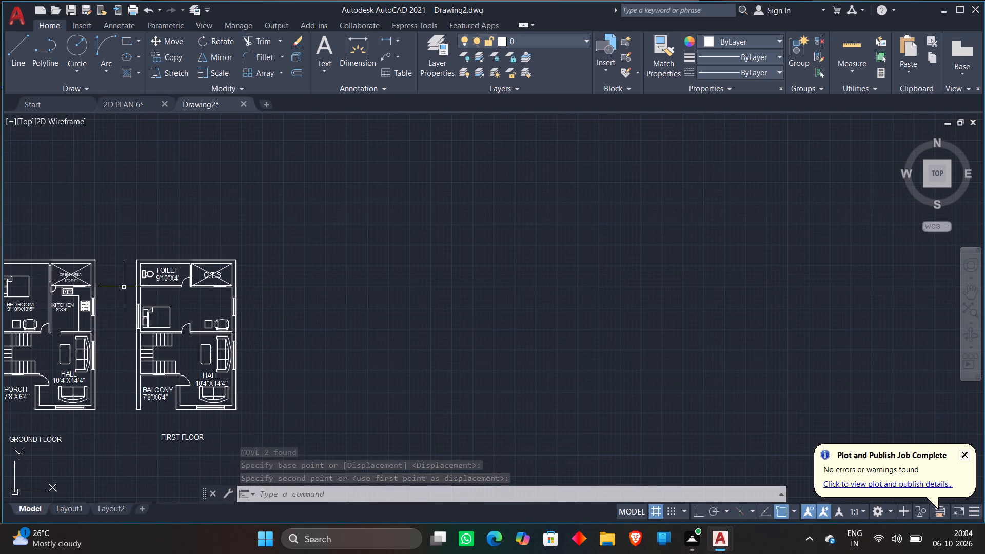
middle_drag(130, 244, 389, 140)
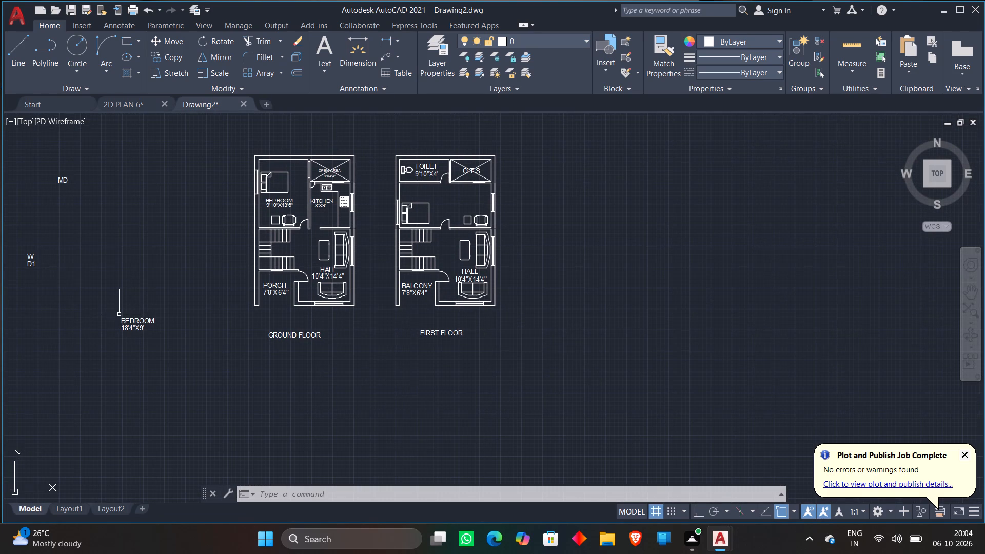
click(124, 321)
click(136, 328)
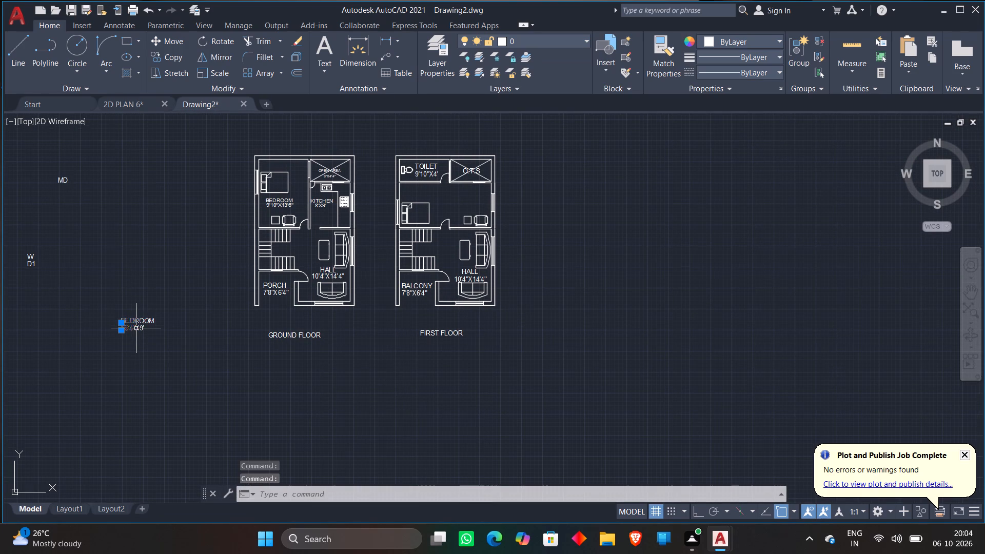
text(M)
key(space)
click(136, 328)
scroll(452, 187, up, 3)
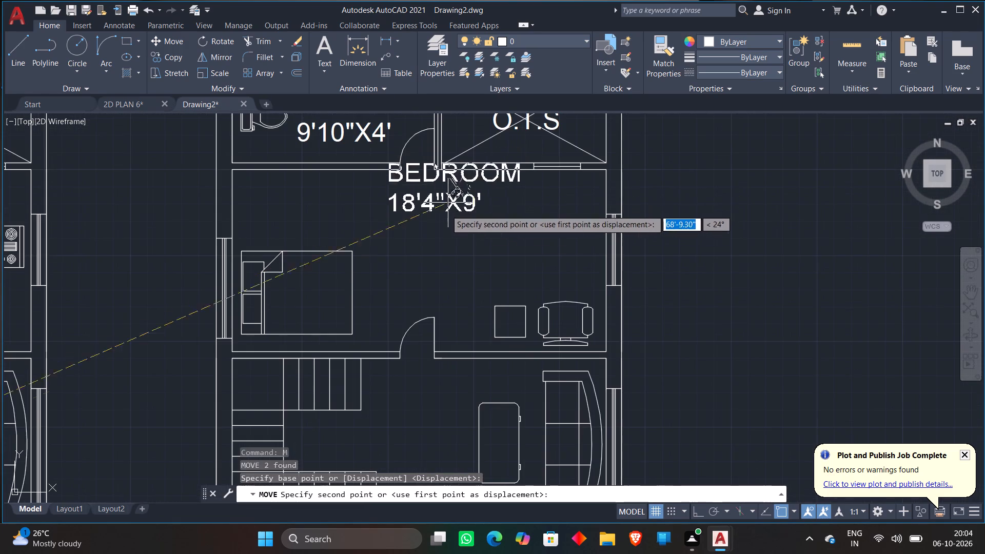
click(445, 257)
Move the MD label into the swing of the ground-floor main door between the porch and hall.
scroll(472, 214, down, 2)
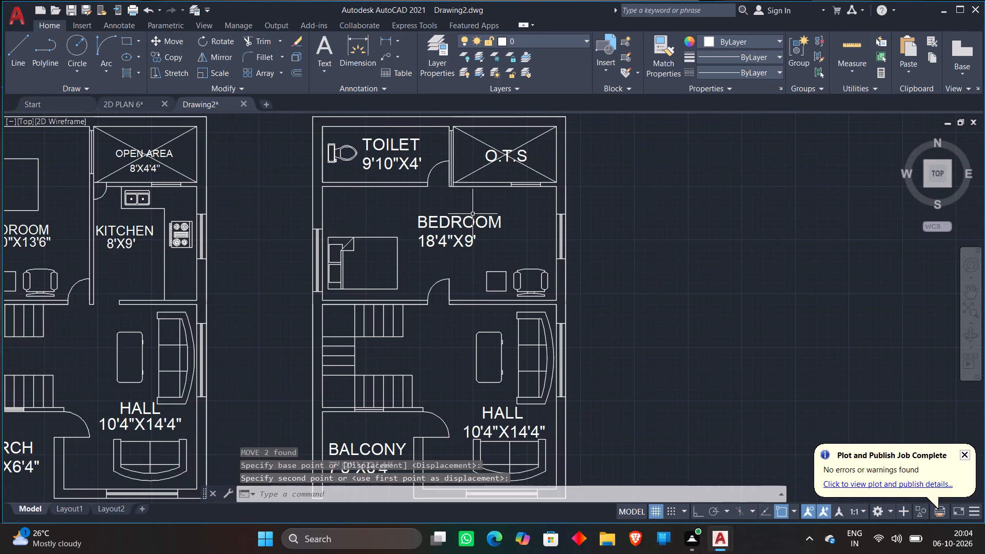
scroll(169, 240, down, 2)
click(42, 221)
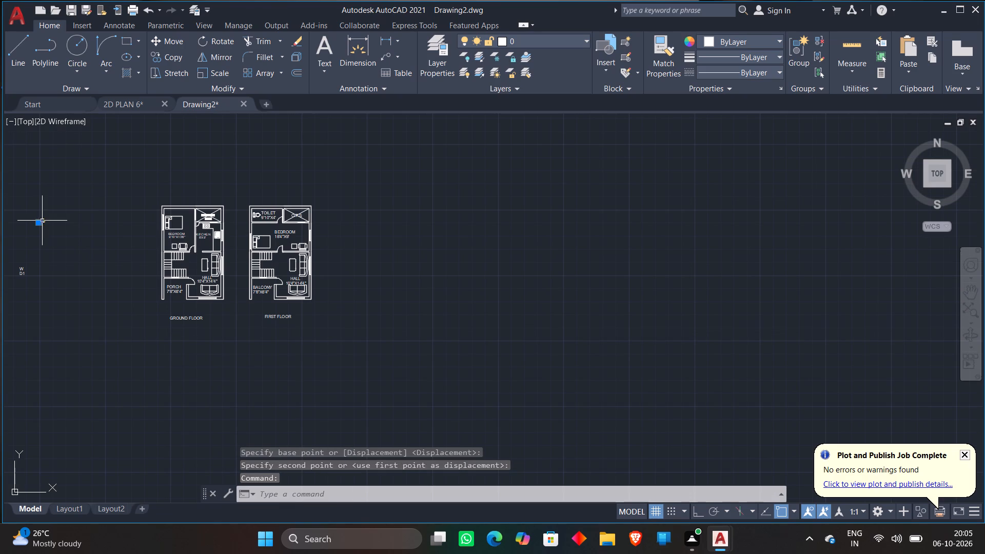
key(m)
key(space)
click(44, 221)
scroll(200, 292, up, 4)
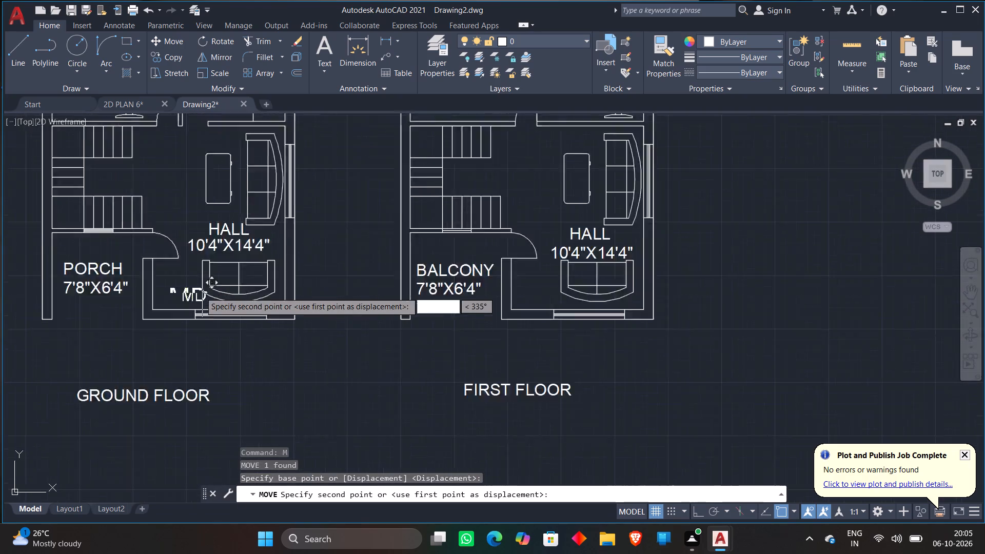
scroll(200, 292, up, 1)
click(104, 172)
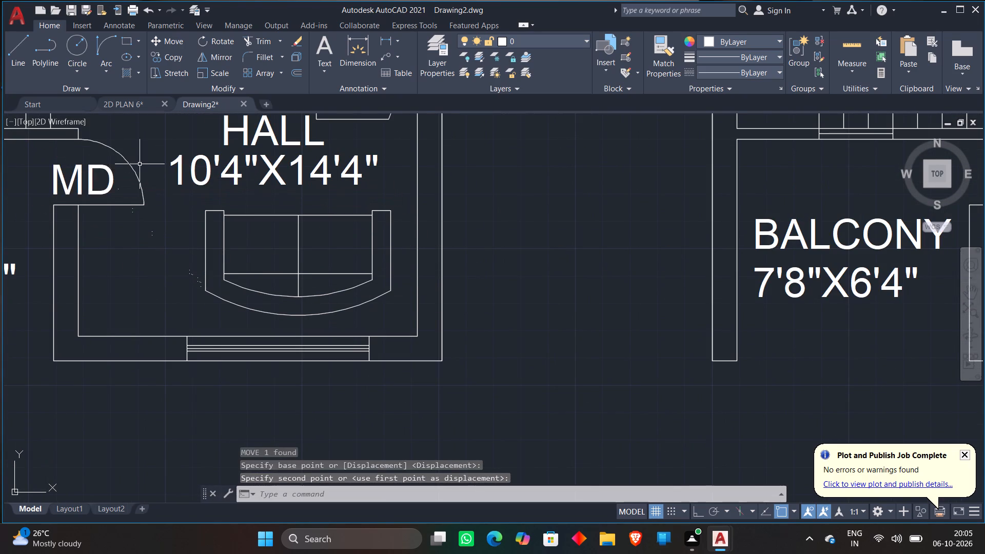
Copy the D1 label from the label list to just below the ground-floor bedroom door.
scroll(140, 164, down, 4)
scroll(32, 205, down, 2)
middle_drag(44, 181, 44, 182)
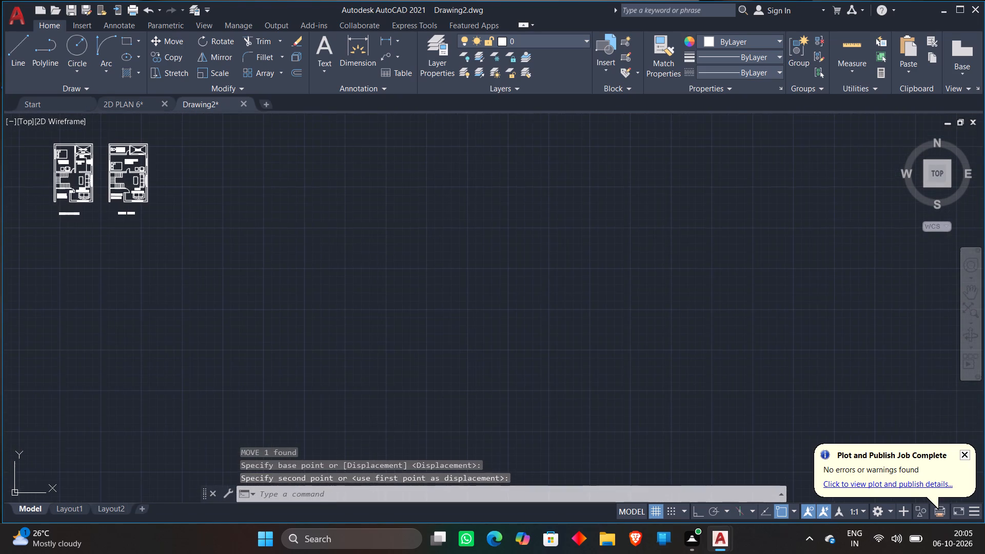
middle_drag(44, 182, 263, 210)
scroll(189, 211, up, 3)
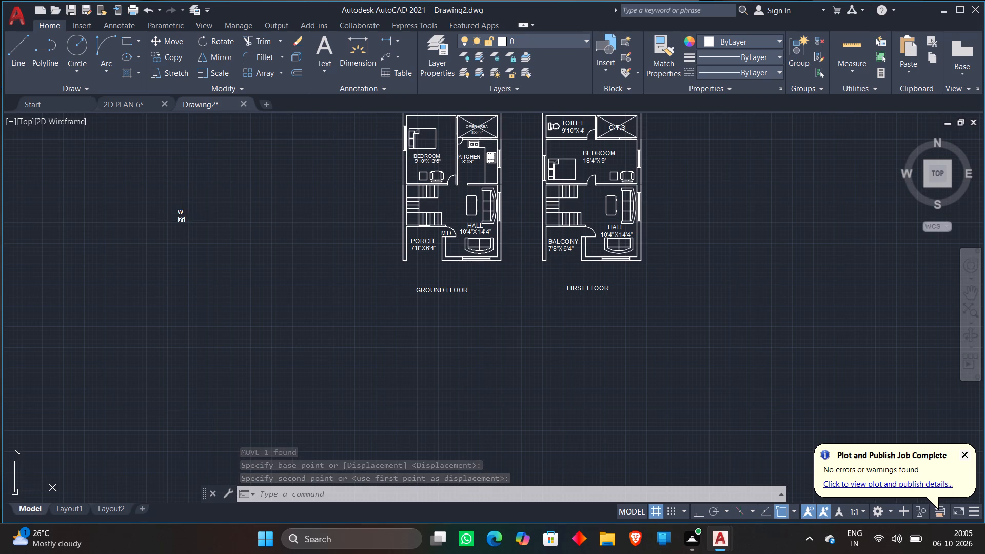
click(181, 221)
right_click(181, 221)
click(227, 315)
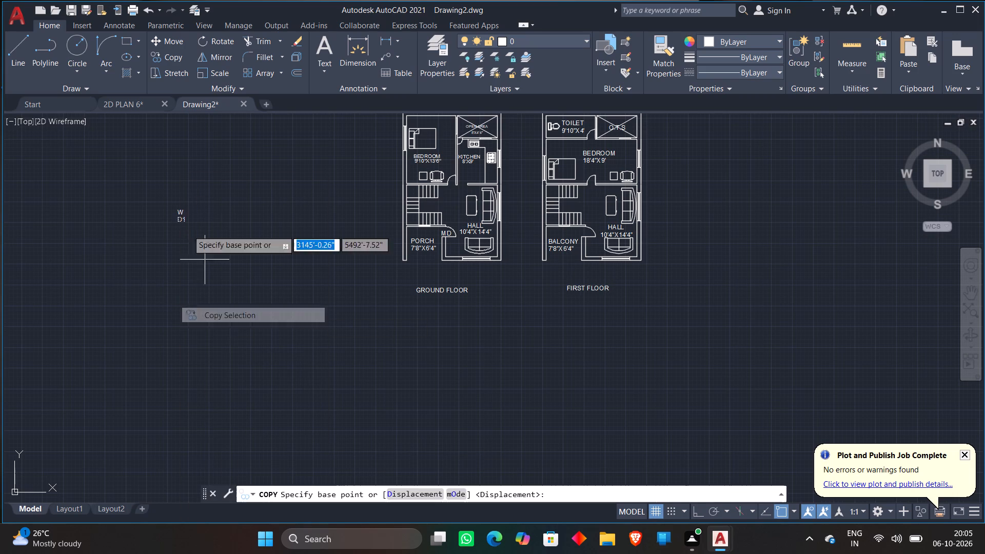
click(173, 221)
scroll(449, 182, up, 3)
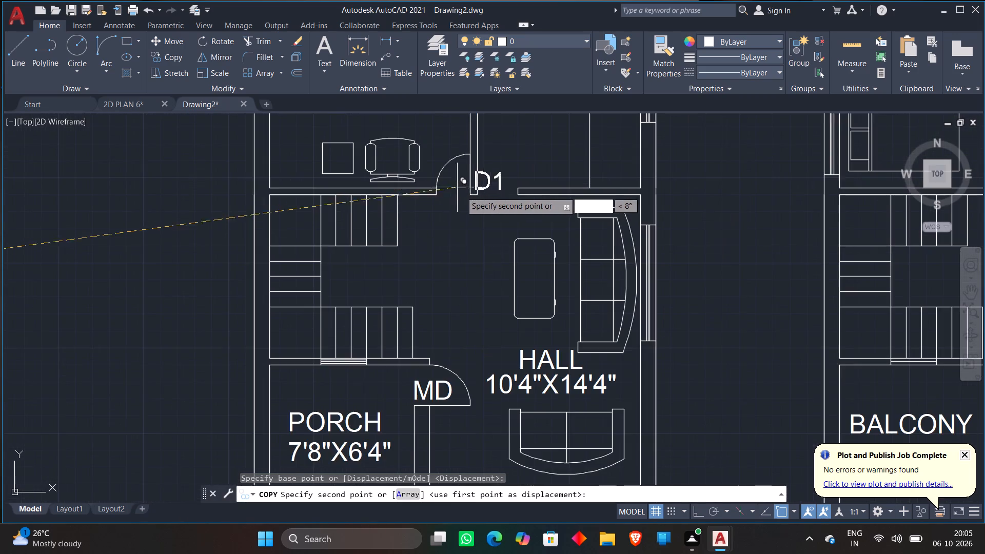
scroll(454, 201, up, 3)
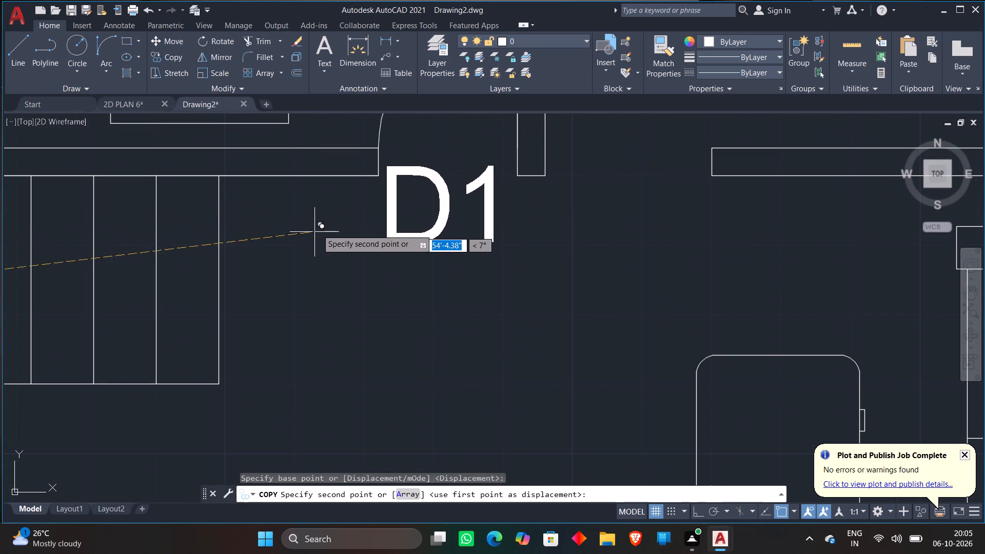
click(319, 231)
Place two more D1 copies on the first floor: below the bedroom's hall door and beside the balcony door.
scroll(496, 228, down, 4)
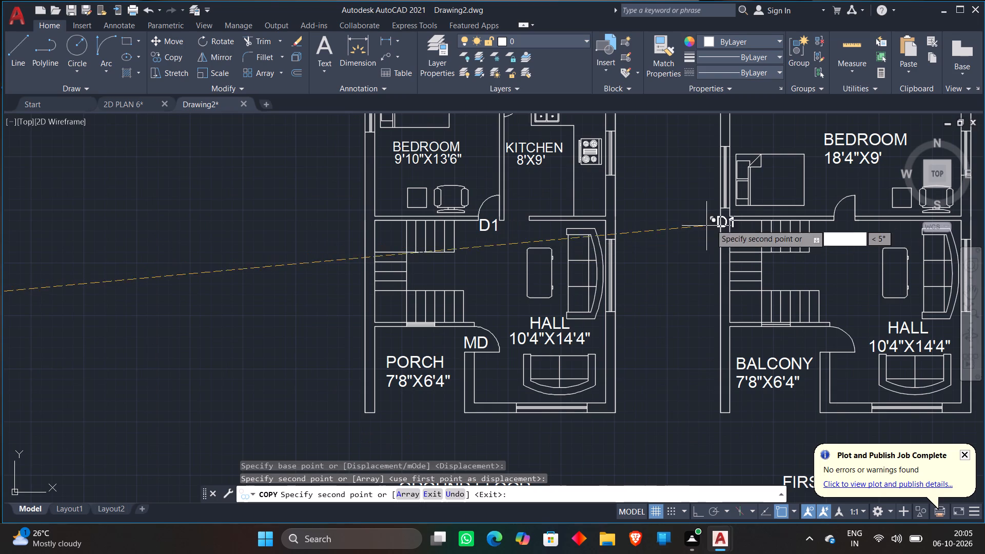
middle_drag(850, 246, 617, 263)
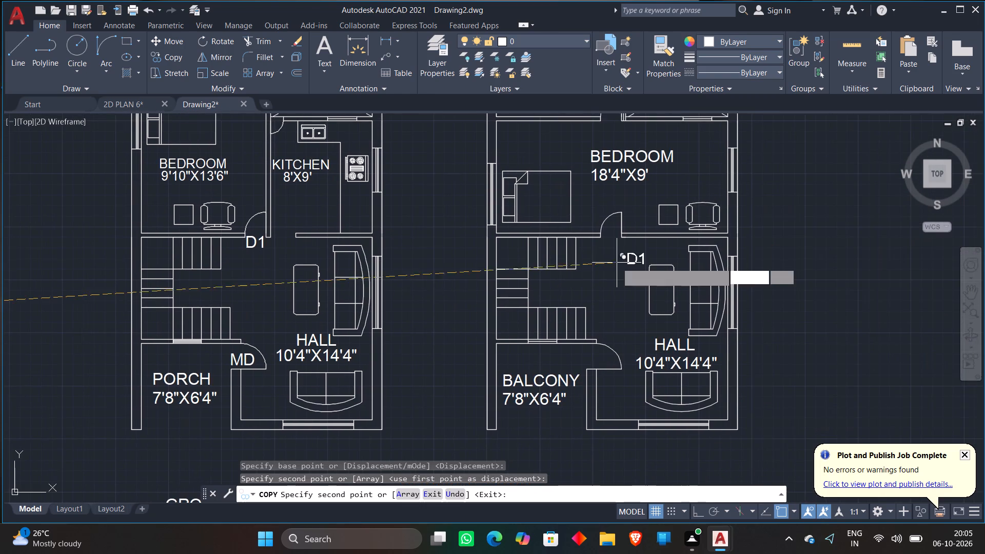
scroll(615, 247, up, 3)
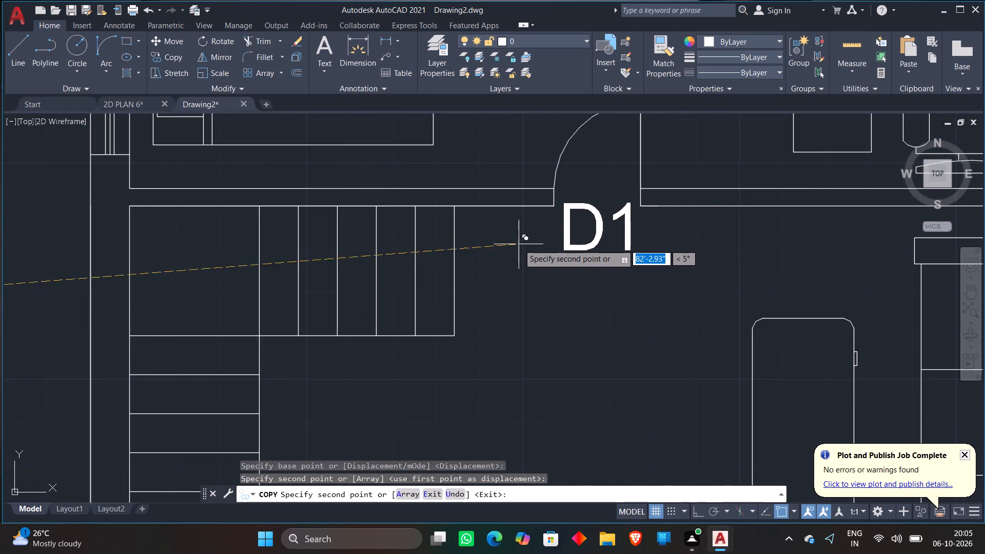
click(519, 244)
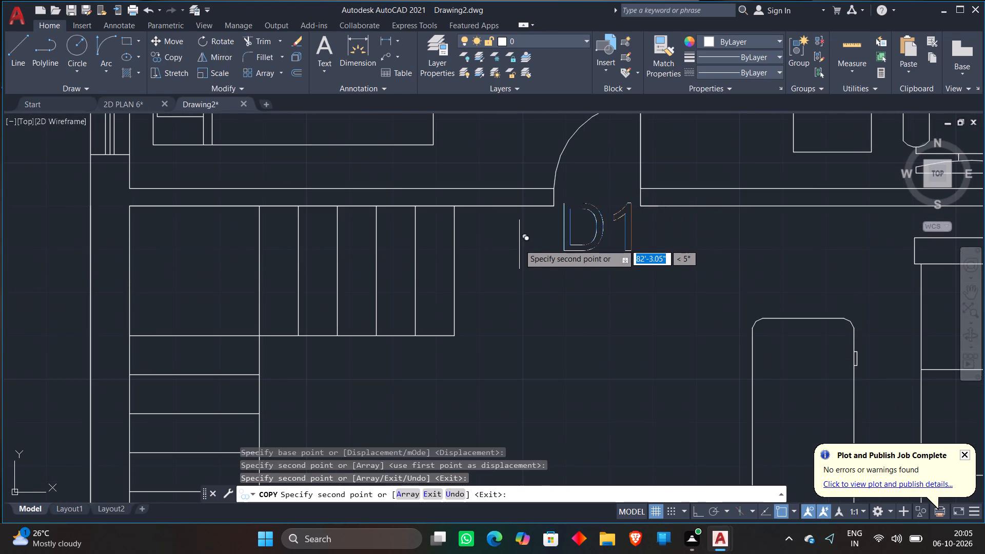
scroll(523, 256, down, 3)
scroll(476, 379, up, 2)
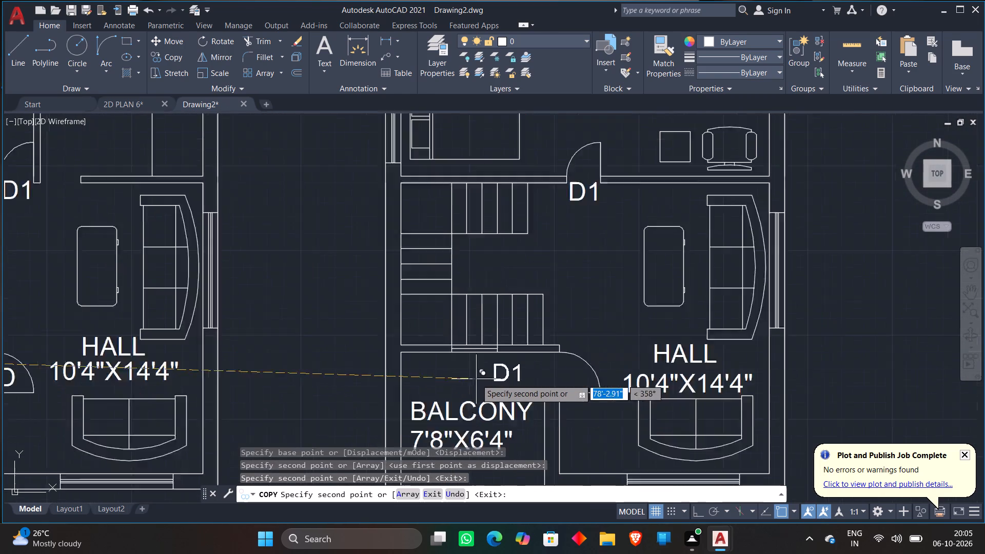
scroll(476, 379, up, 1)
click(597, 380)
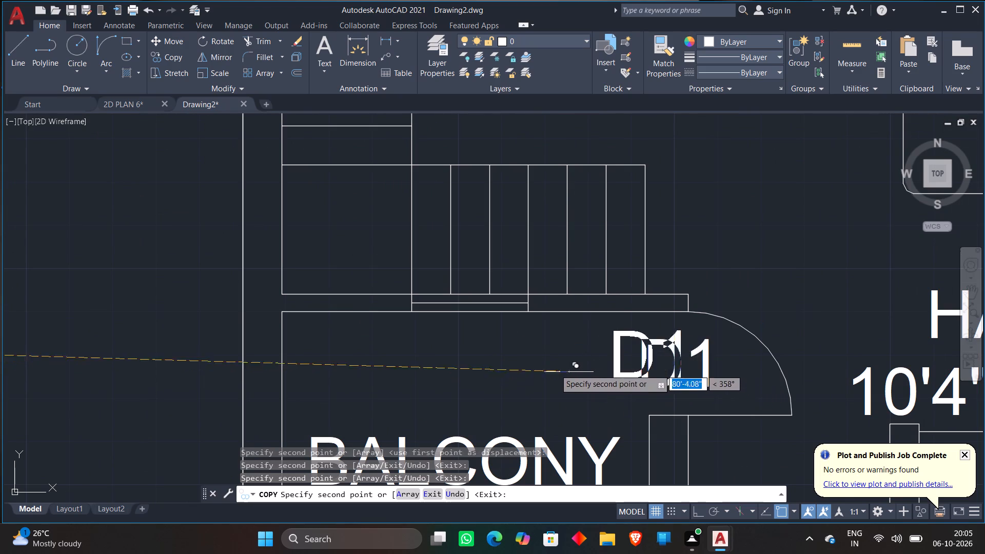
Place further D1 copies below the first-floor toilet door and below the ground-floor kitchen door.
scroll(518, 367, down, 4)
middle_drag(523, 162, 507, 232)
scroll(514, 226, up, 3)
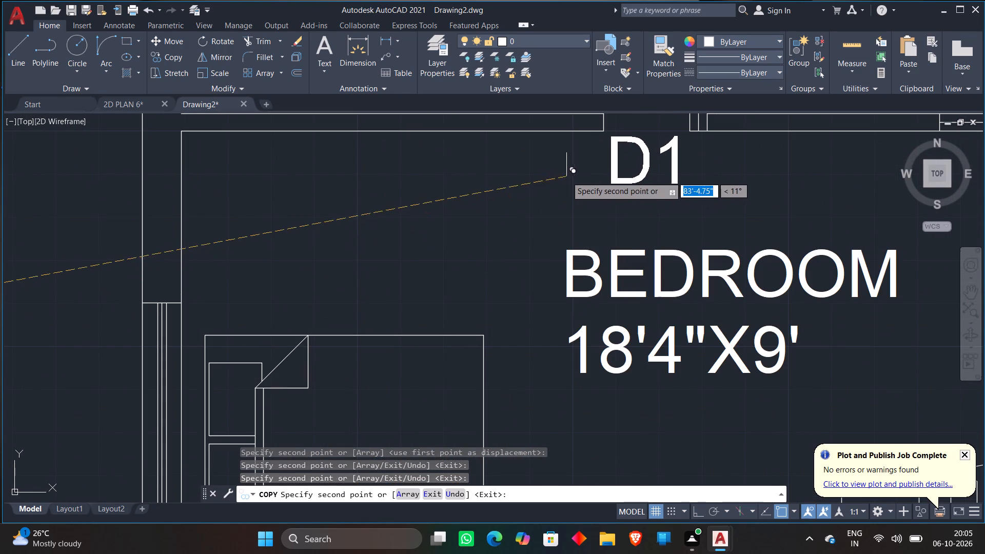
click(567, 163)
scroll(414, 275, down, 4)
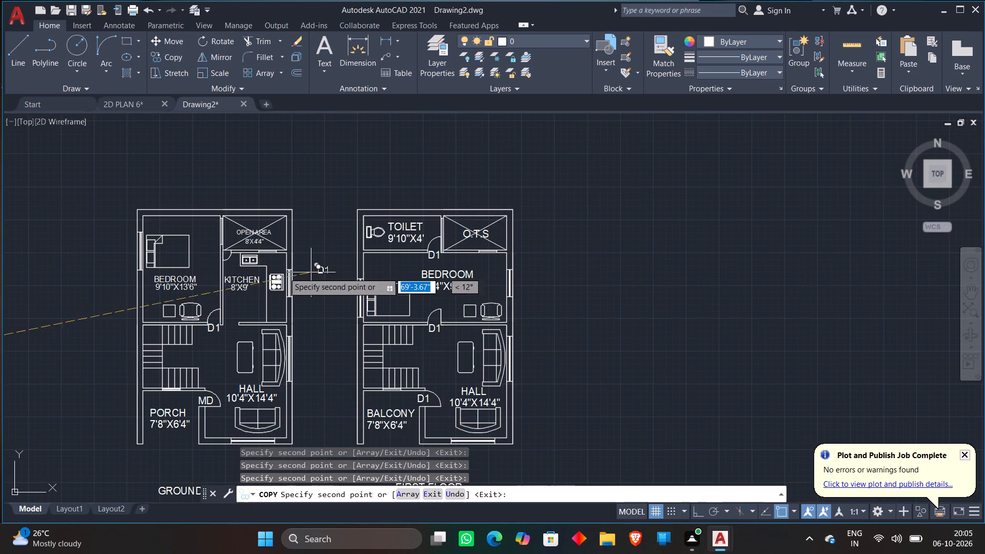
scroll(196, 272, up, 5)
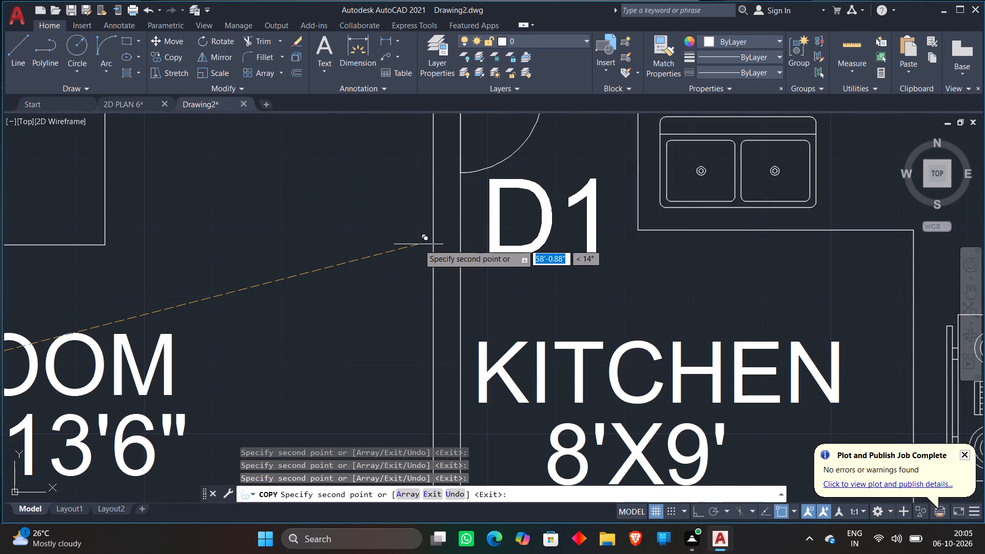
click(419, 244)
key(Escape)
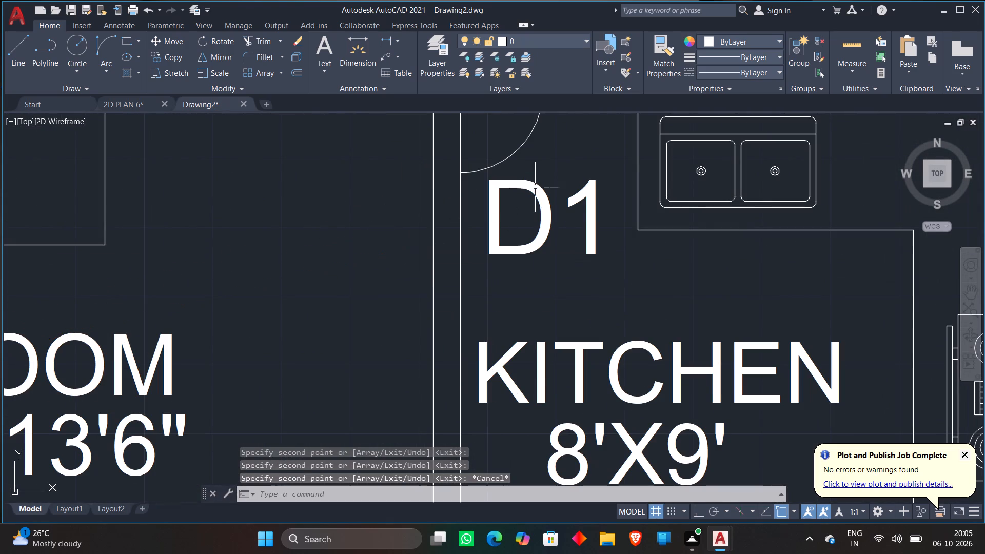
Scale down the D1 label at the ground-floor kitchen door to suit the small door swing.
click(537, 185)
right_click(542, 192)
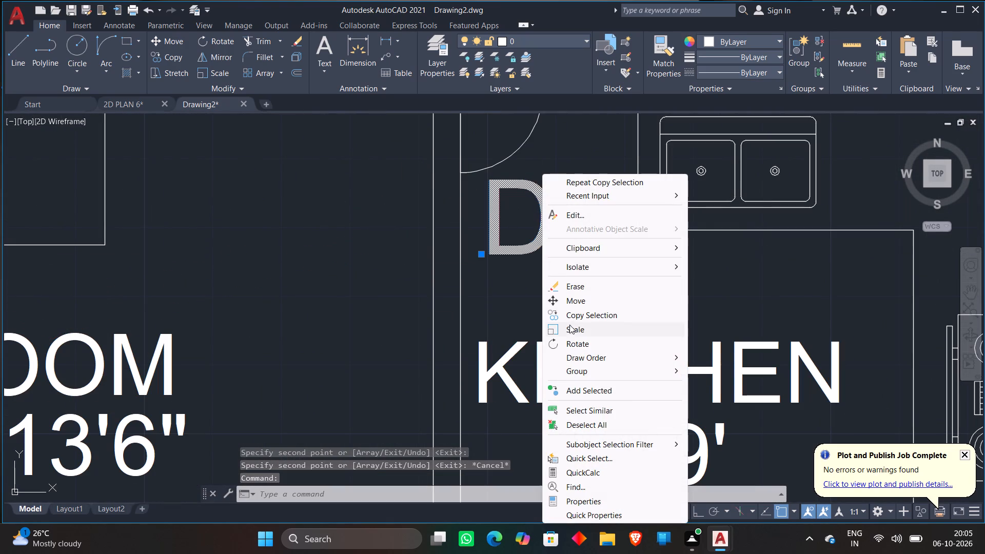
click(569, 325)
click(507, 253)
click(532, 267)
Move the reduced D1 label up into the swing of the ground-floor kitchen door.
click(521, 240)
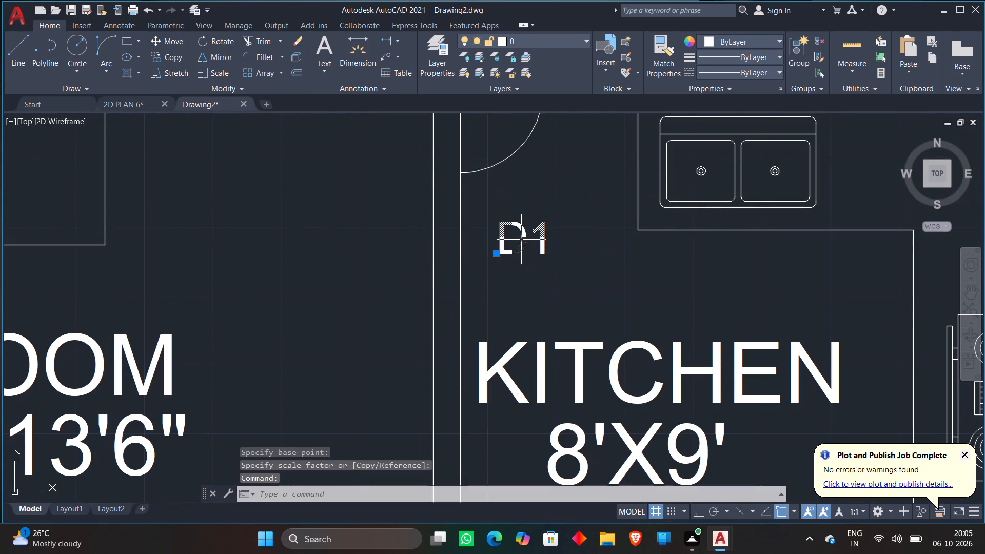
text(M)
key(space)
click(521, 240)
middle_drag(520, 212, 518, 285)
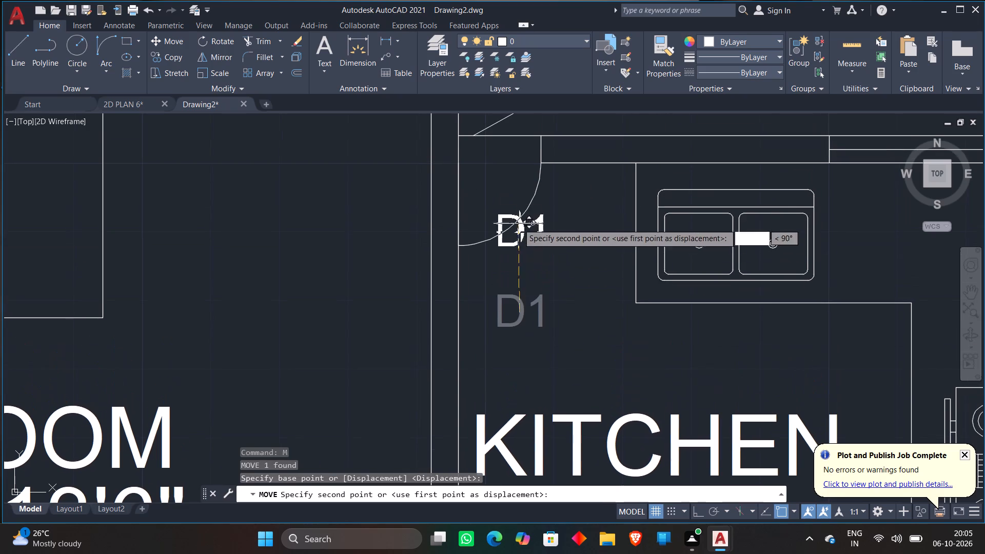
click(495, 180)
scroll(583, 234, down, 6)
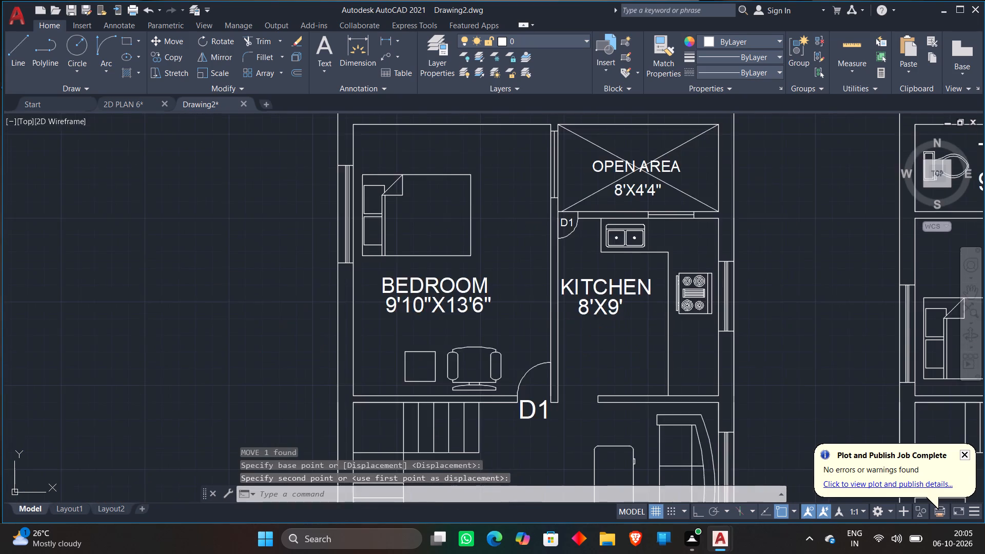
Scale the D1 label at the ground-floor bedroom door down slightly.
scroll(706, 283, down, 1)
middle_drag(708, 284, 549, 256)
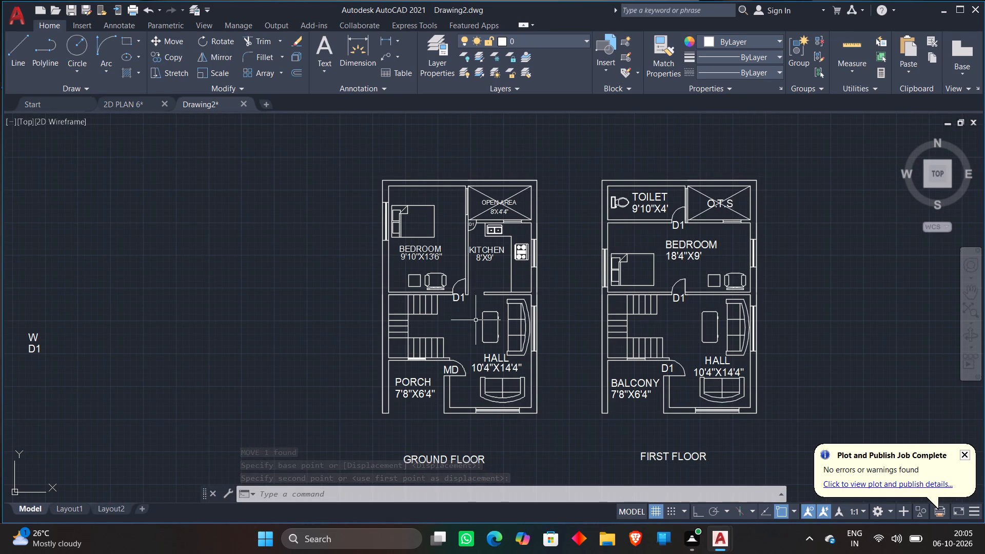
scroll(455, 328, up, 3)
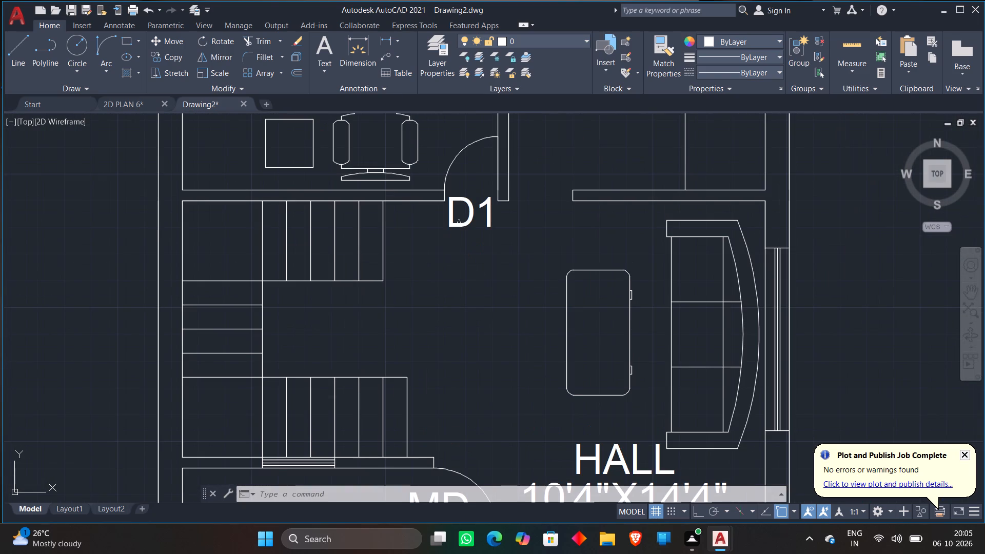
click(459, 222)
right_click(457, 222)
click(513, 334)
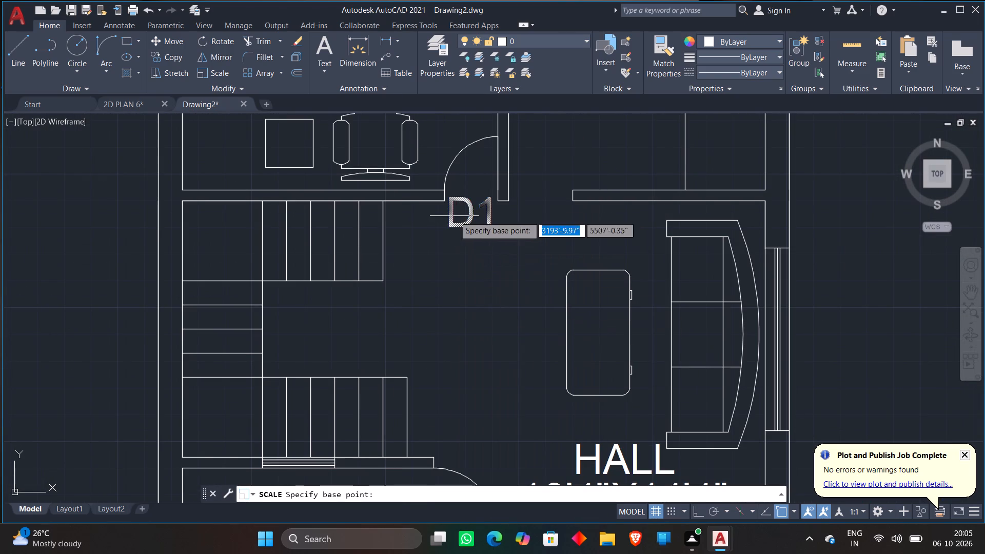
click(455, 216)
click(472, 229)
Move the ground-floor bedroom's D1 label up into its door opening.
click(467, 219)
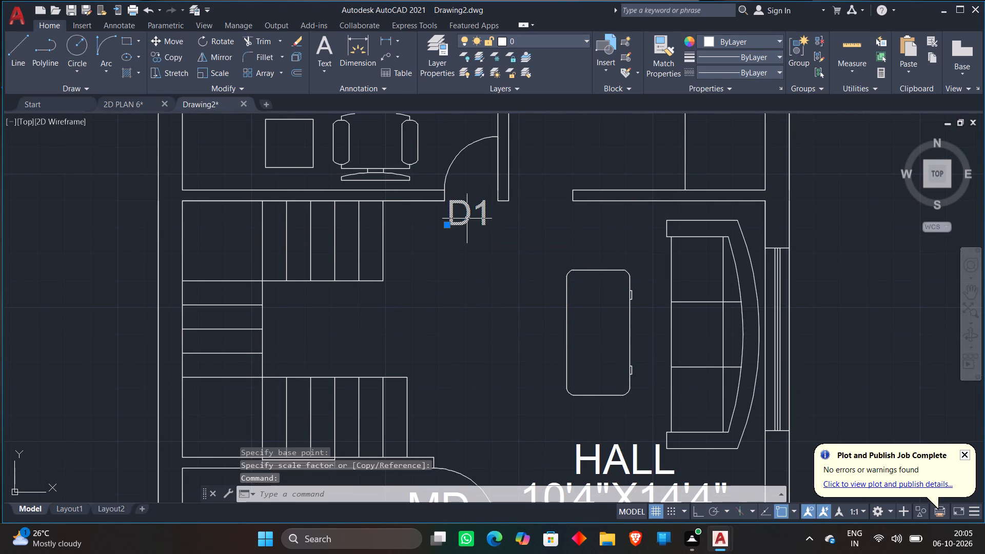
text(M)
key(space)
click(467, 219)
click(471, 196)
scroll(490, 232, down, 2)
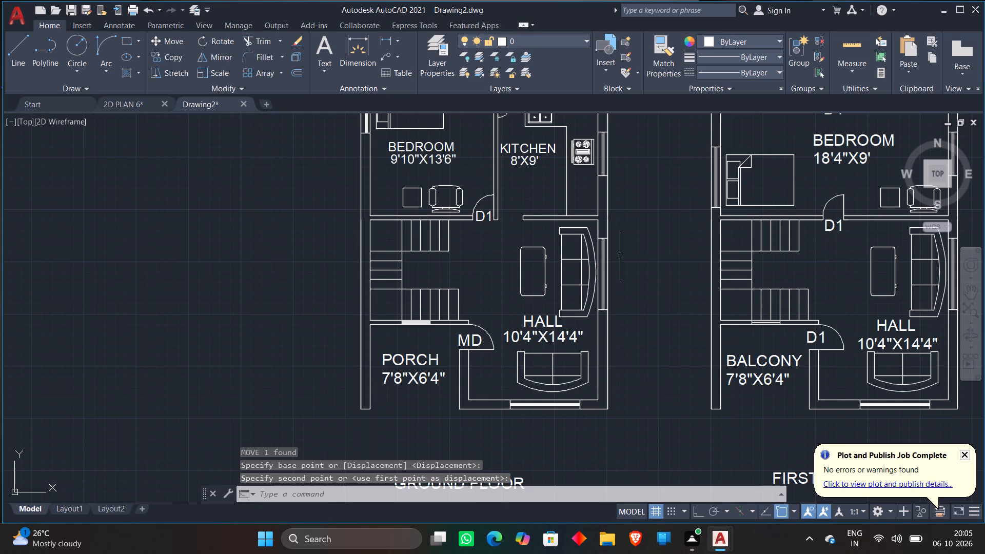
Match the properties of the ground-floor bedroom's D1 label onto the first-floor bedroom, balcony and toilet door D1 labels.
key(m)
text(A)
key(space)
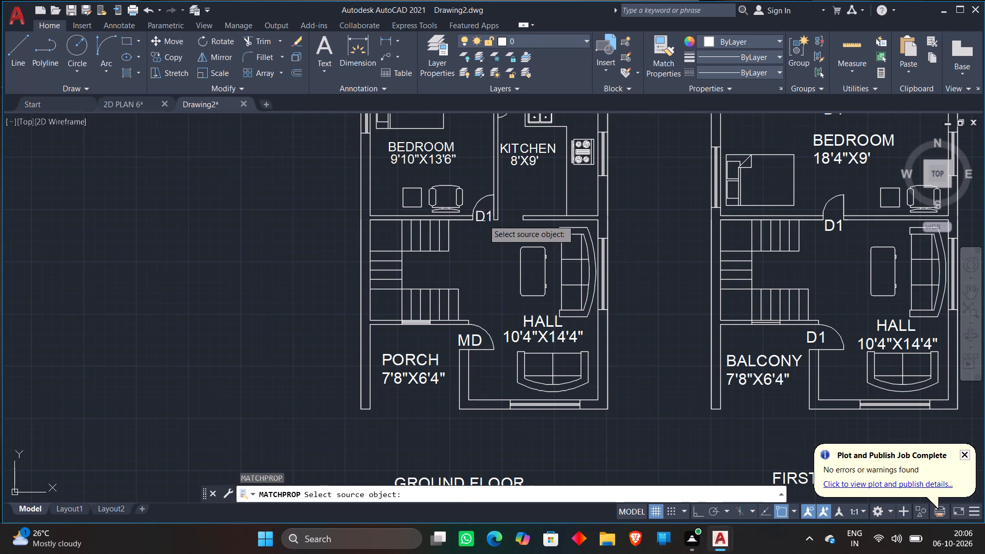
click(483, 220)
click(832, 223)
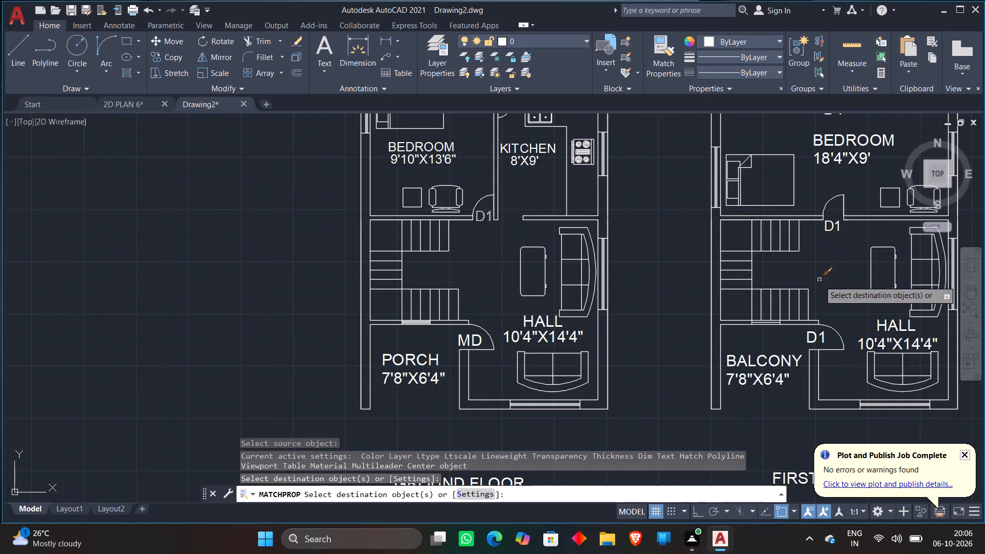
click(817, 333)
scroll(836, 264, down, 1)
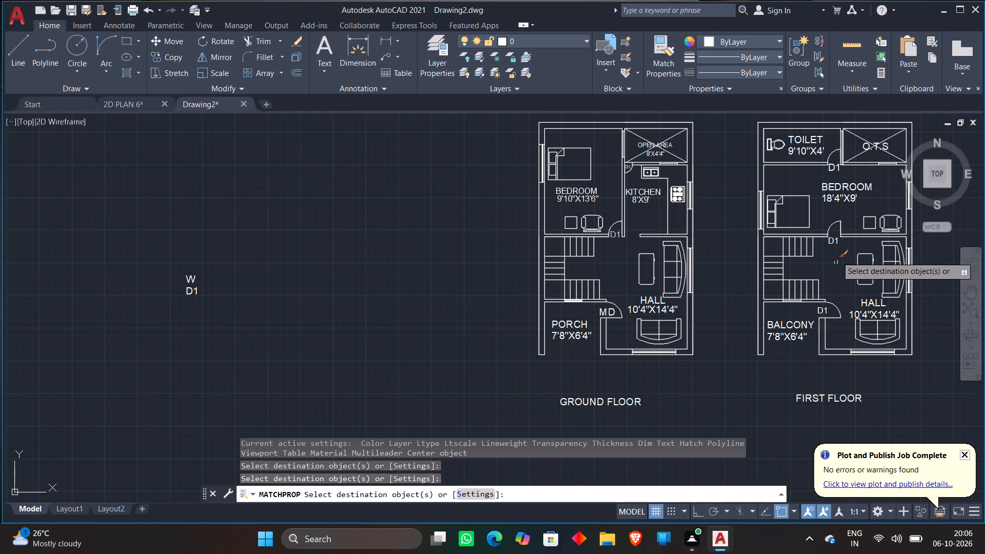
click(834, 170)
key(Escape)
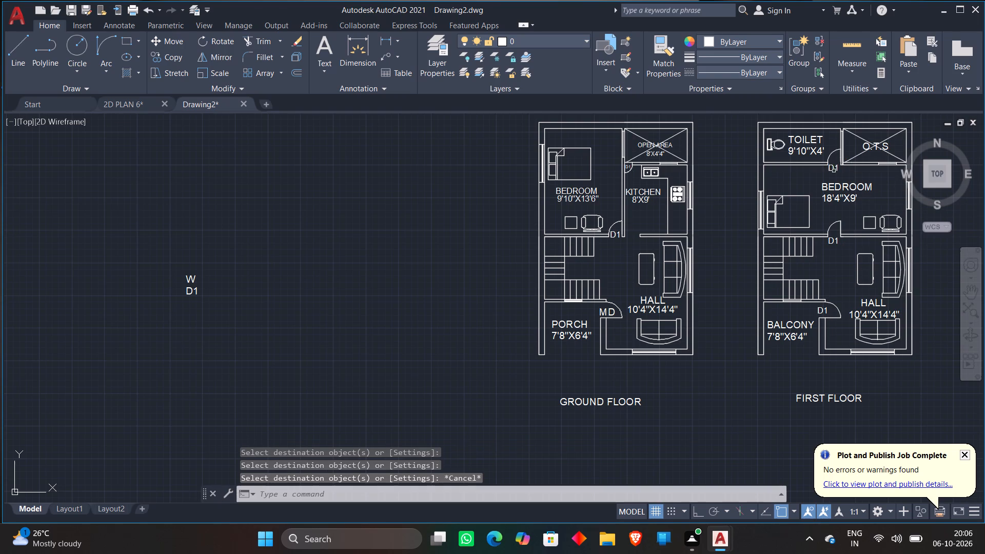
Move the D1 label at the first-floor bedroom's hall door up into the door opening.
middle_drag(850, 261, 563, 206)
scroll(559, 234, up, 2)
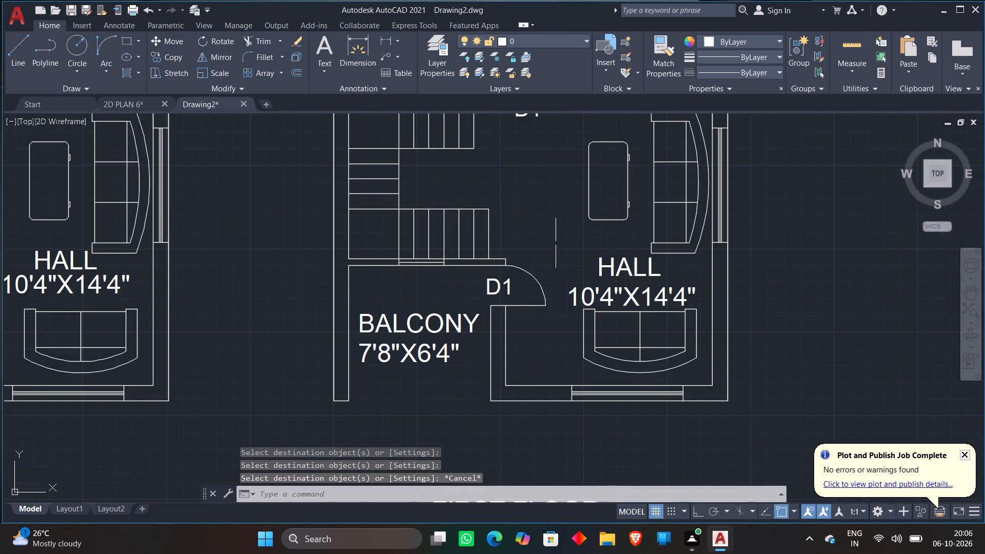
middle_drag(543, 194, 522, 290)
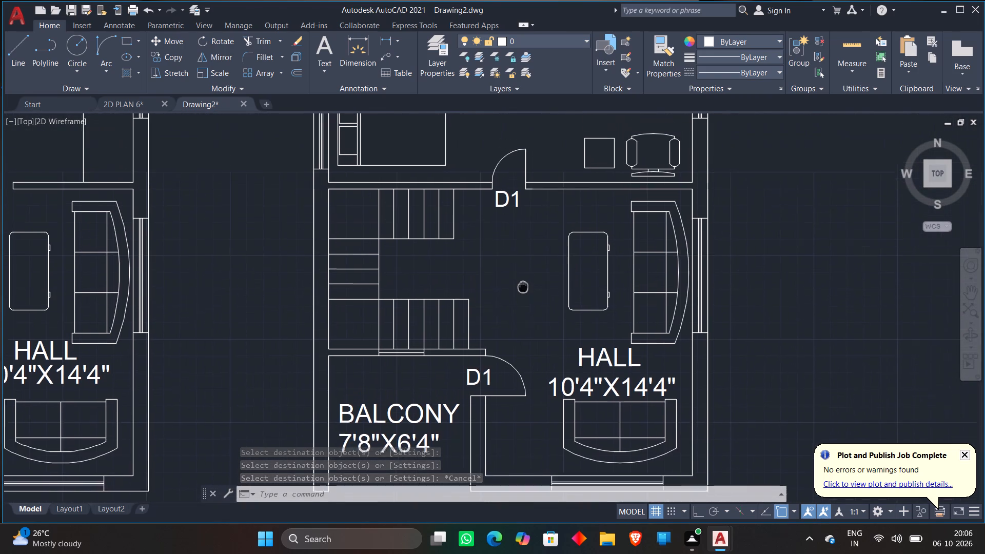
middle_drag(522, 290, 522, 295)
click(501, 209)
click(511, 206)
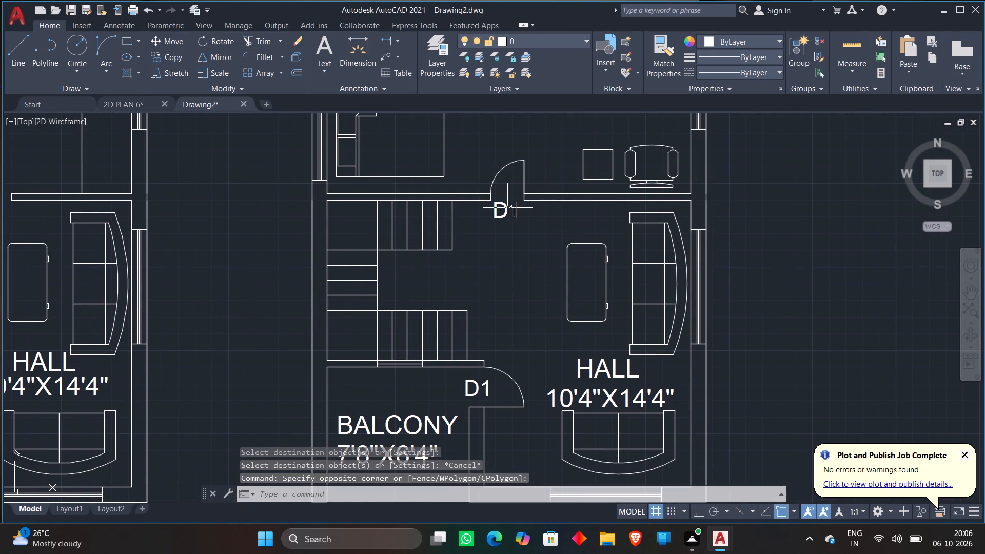
click(507, 208)
text(M)
key(space)
click(507, 208)
click(508, 191)
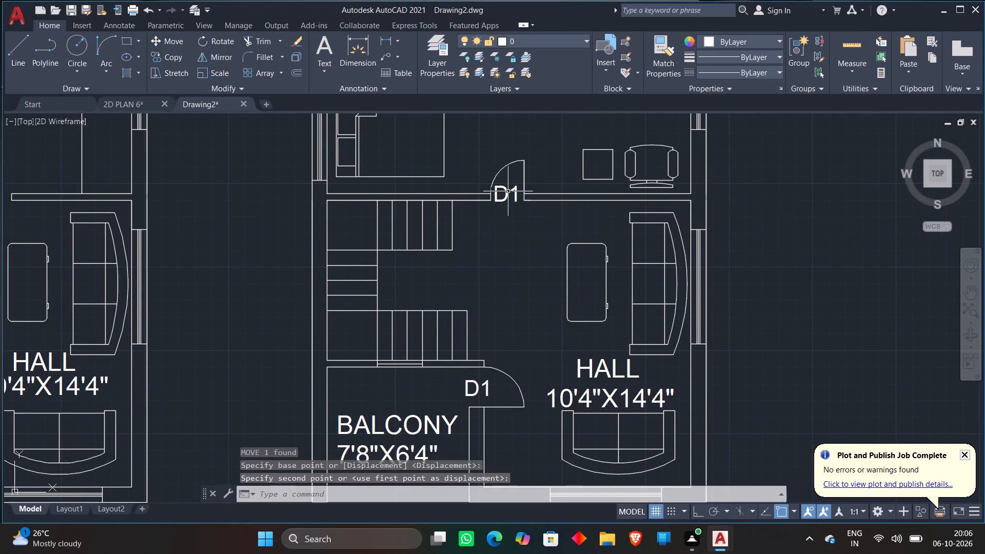
Move the D1 label at the first-floor toilet door up into the door opening.
scroll(540, 254, down, 2)
scroll(529, 160, up, 2)
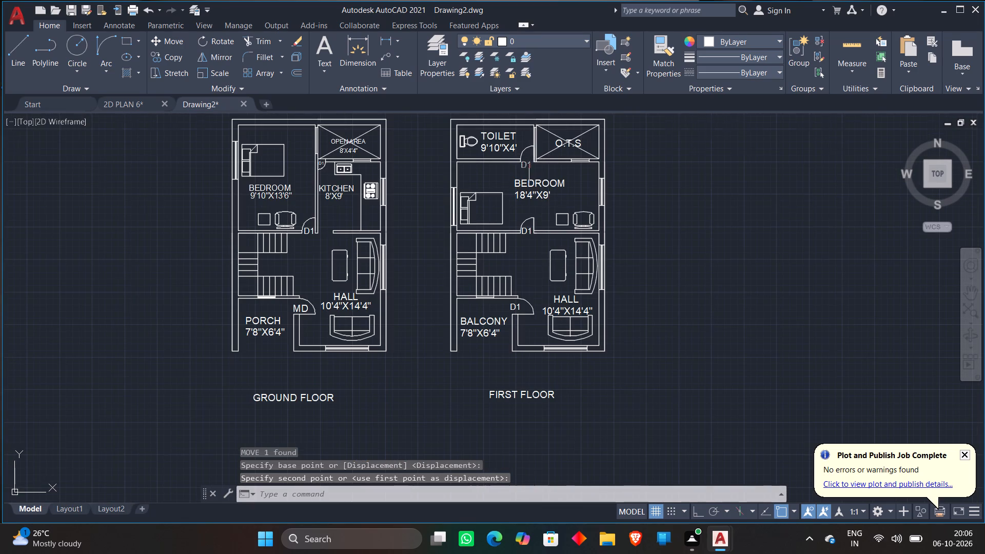
scroll(529, 160, up, 1)
click(527, 169)
text(M)
key(space)
click(527, 169)
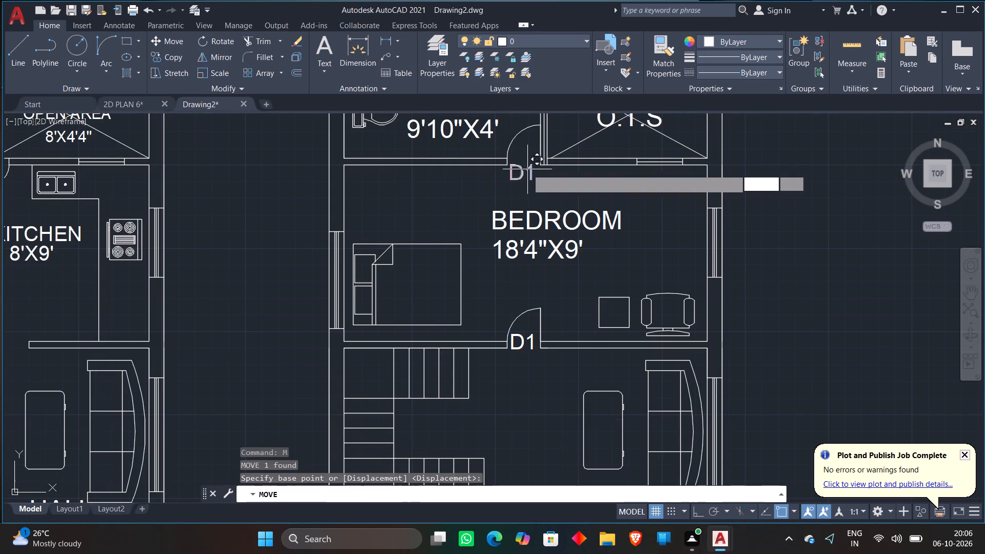
click(530, 157)
scroll(503, 206, down, 1)
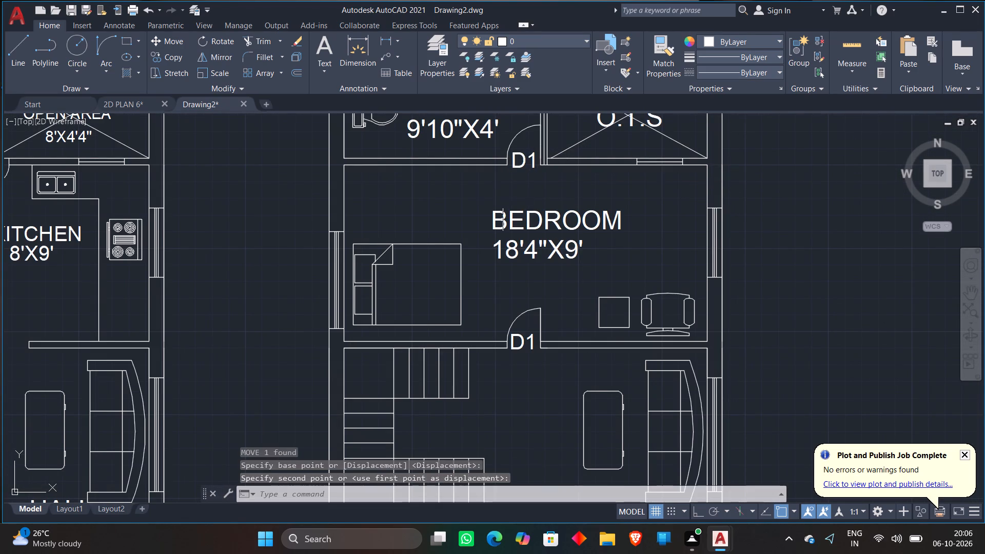
Erase the loose D1 label standing outside the plans, beyond the ground floor's bedroom side.
scroll(343, 185, down, 1)
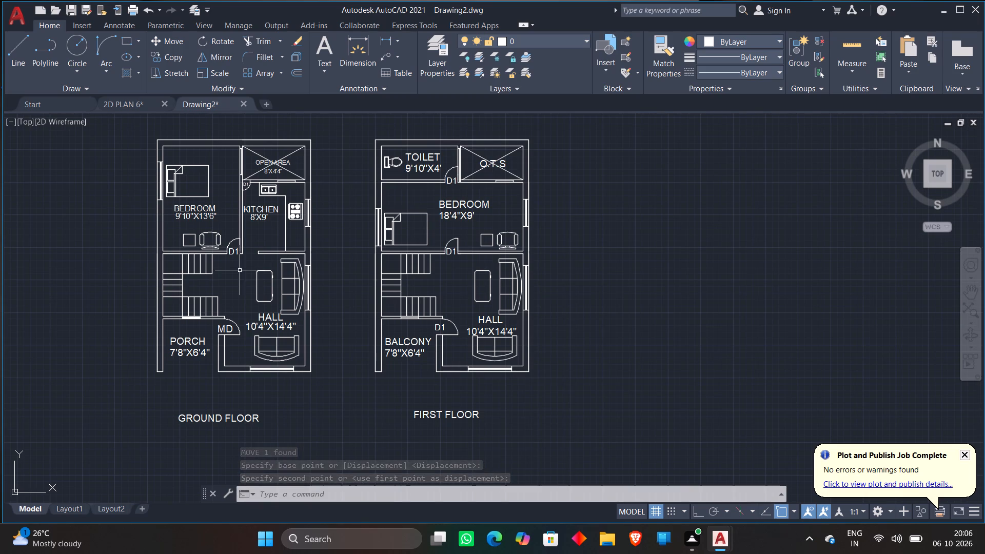
scroll(119, 383, down, 1)
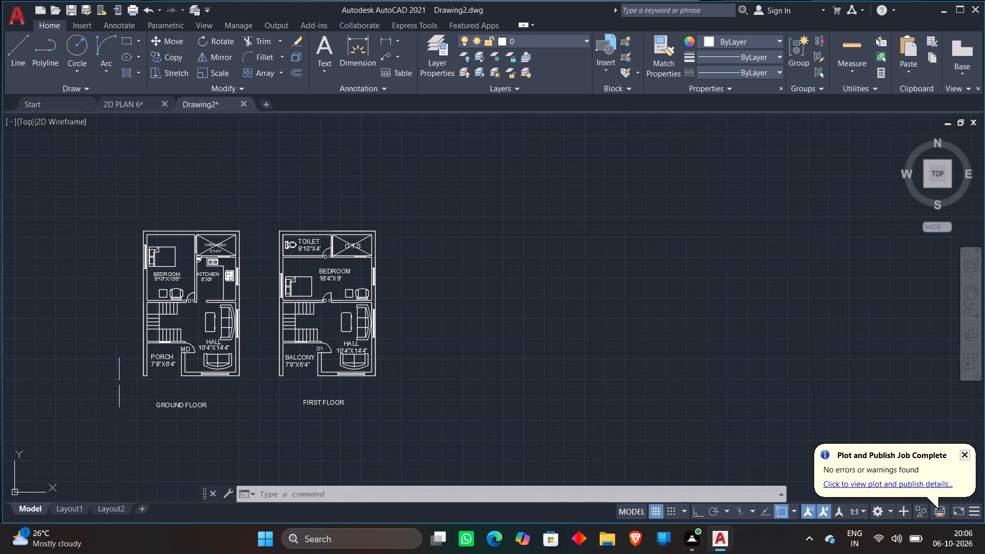
scroll(117, 380, down, 1)
middle_drag(119, 377, 265, 345)
scroll(142, 329, up, 3)
click(150, 298)
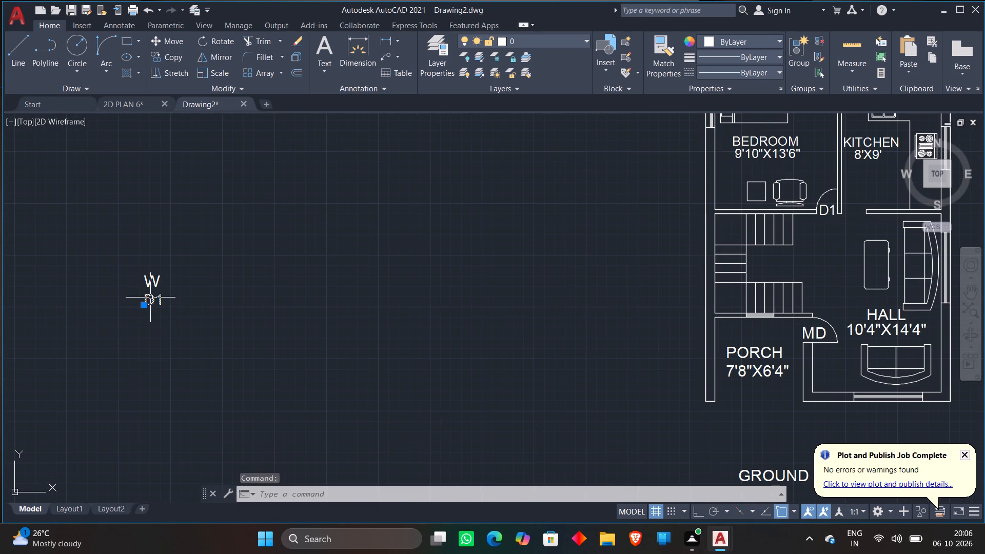
key(Delete)
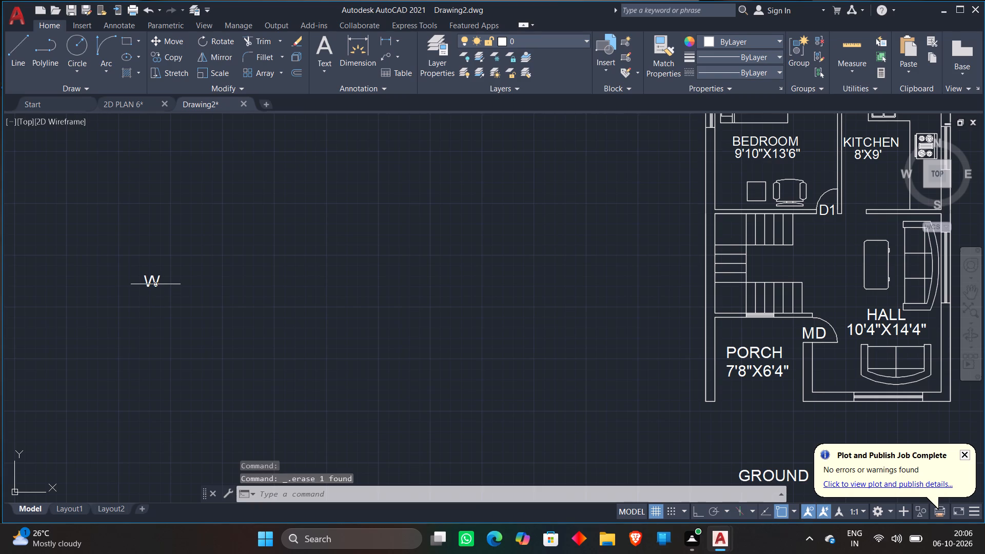
Move the loose W label from outside the plans to beside the ground-floor bedroom's outer-wall window.
click(155, 284)
right_click(155, 284)
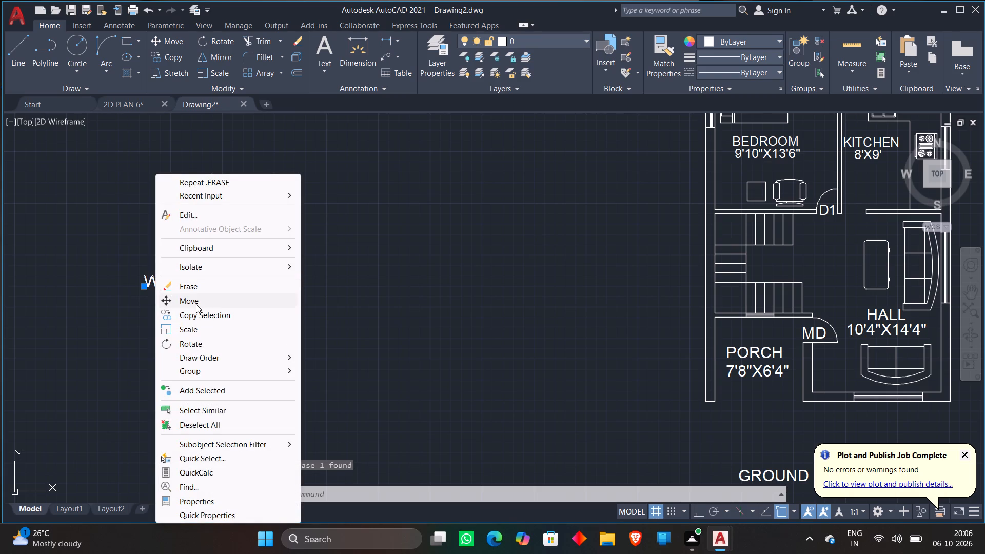
click(196, 304)
click(167, 284)
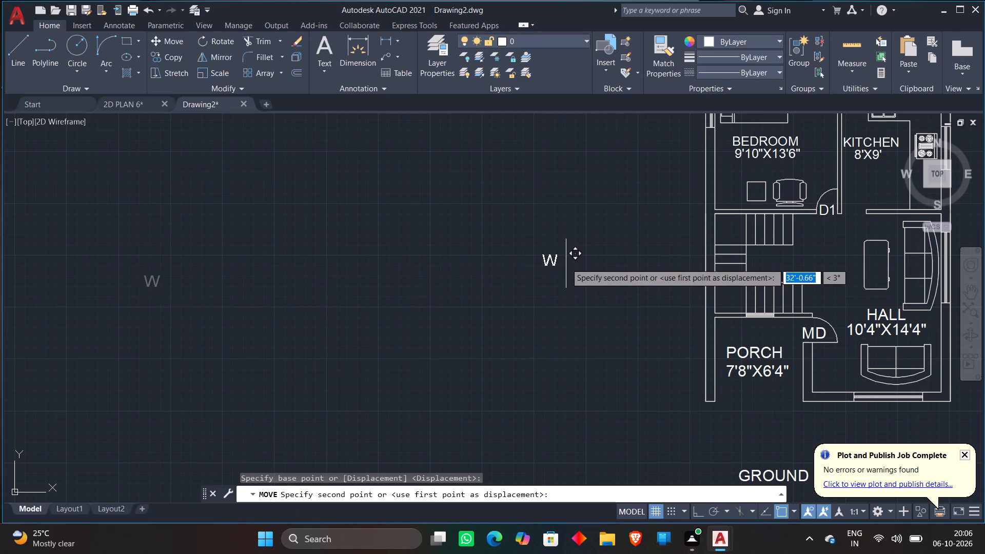
scroll(566, 263, down, 1)
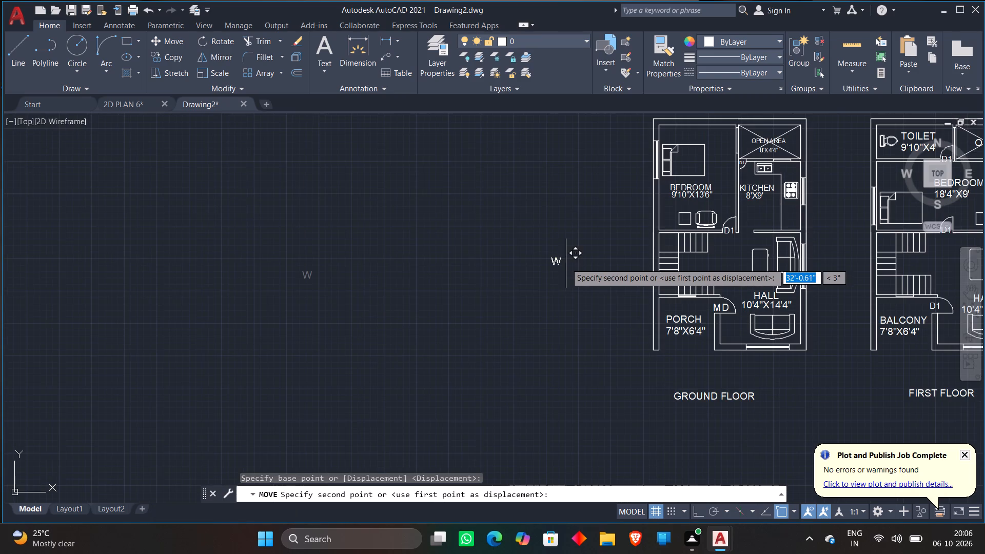
middle_drag(566, 263, 328, 311)
scroll(381, 235, up, 2)
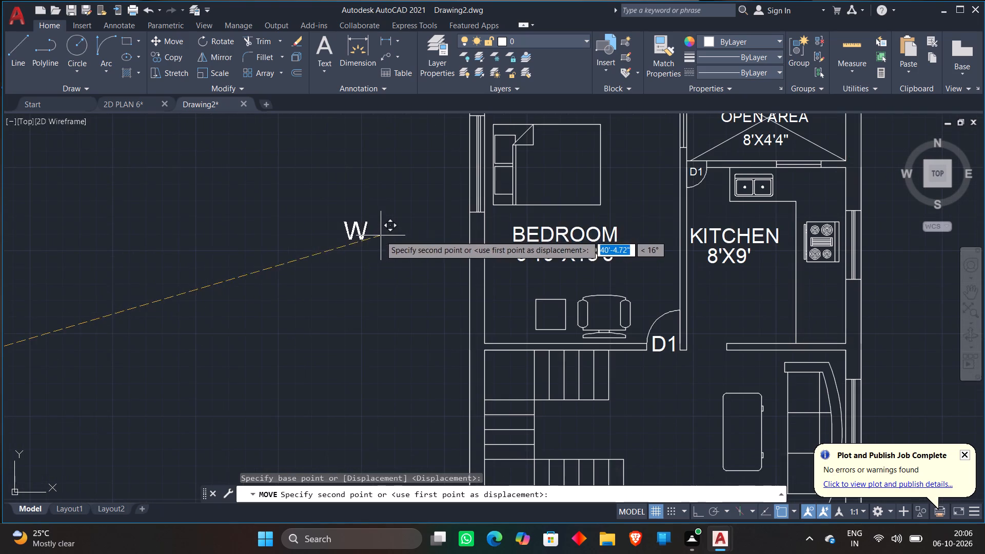
click(465, 170)
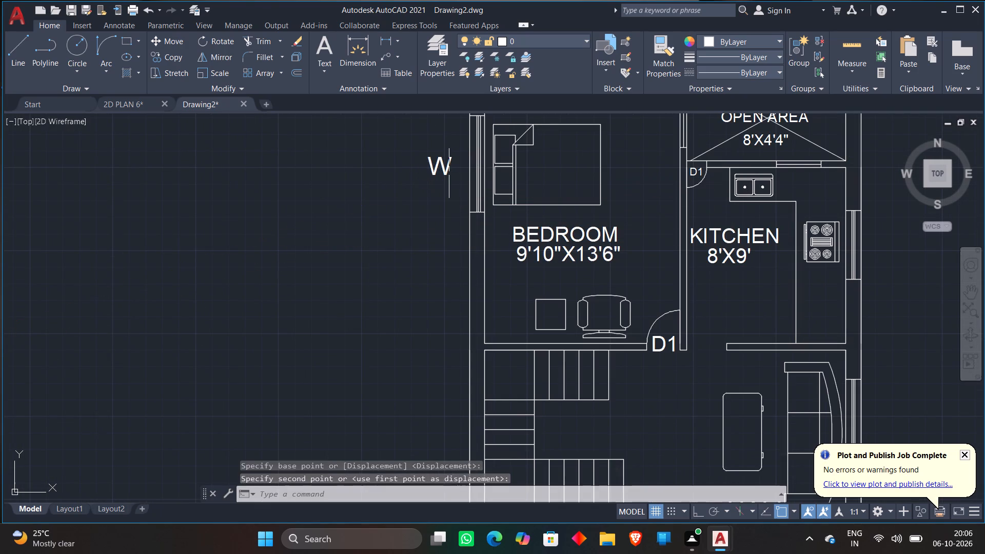
Copy the W label to the ground floor's staircase window above the porch and the hall's front and side windows.
click(449, 173)
right_click(449, 173)
click(470, 313)
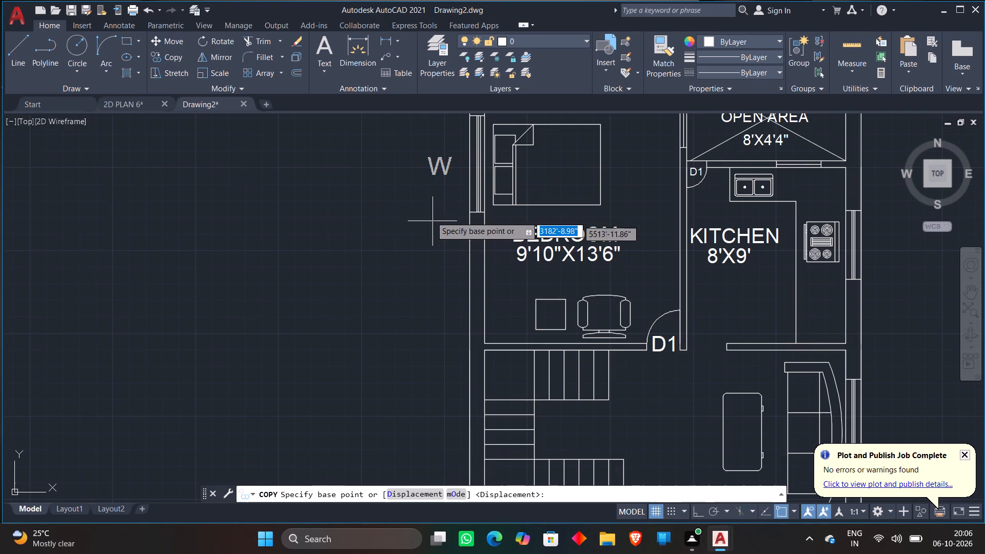
click(442, 175)
scroll(431, 351, down, 2)
middle_drag(431, 353, 420, 304)
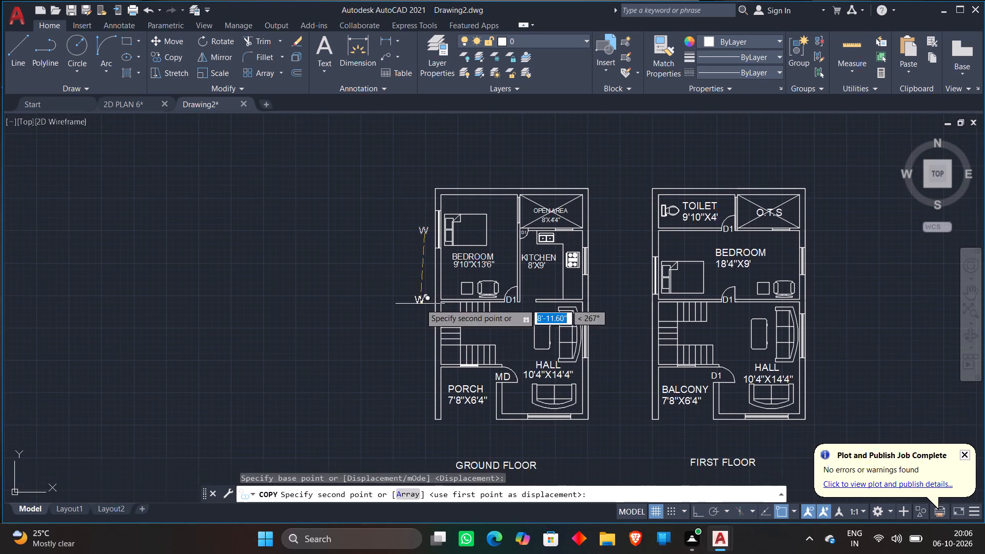
scroll(473, 383, up, 3)
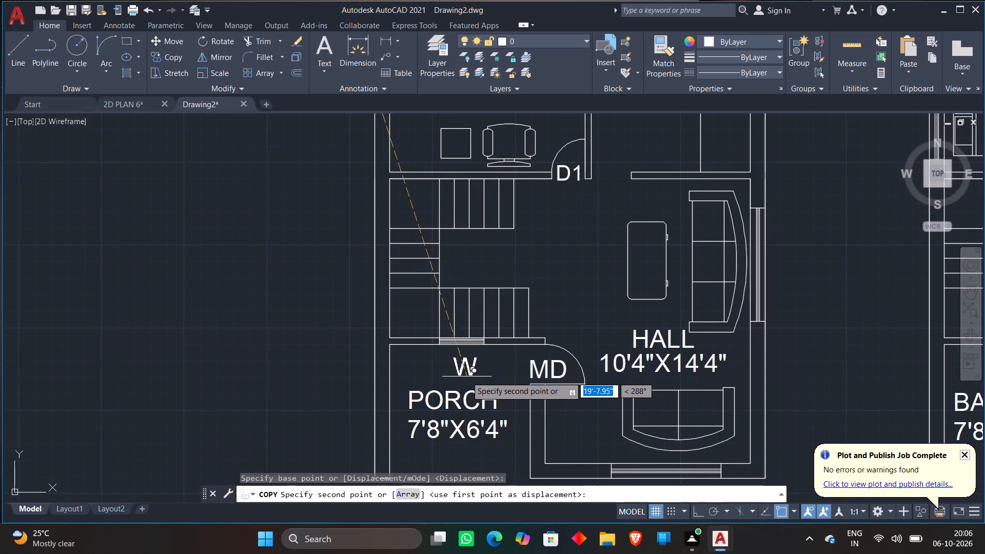
click(462, 368)
scroll(483, 369, down, 3)
scroll(575, 440, up, 2)
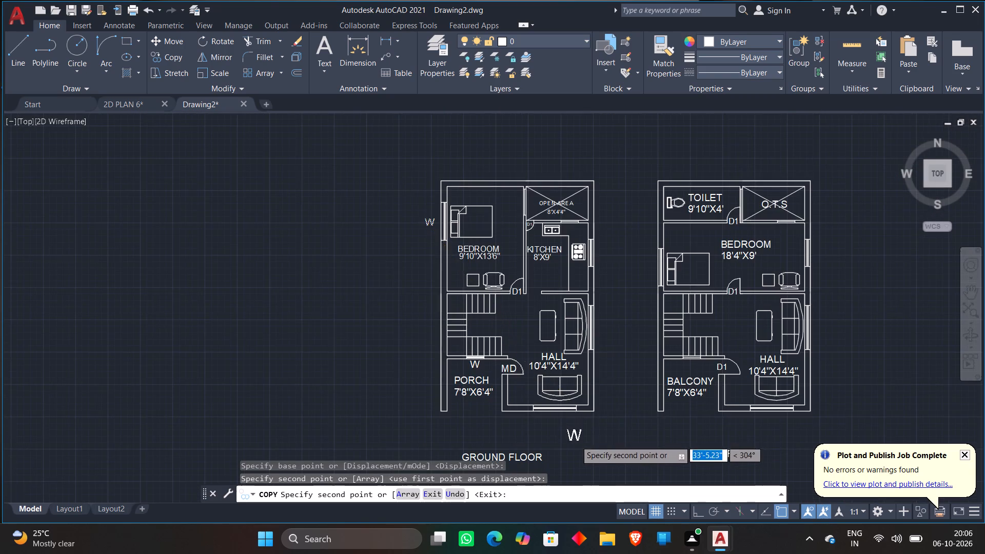
click(526, 395)
scroll(687, 272, down, 1)
middle_drag(687, 272, 675, 295)
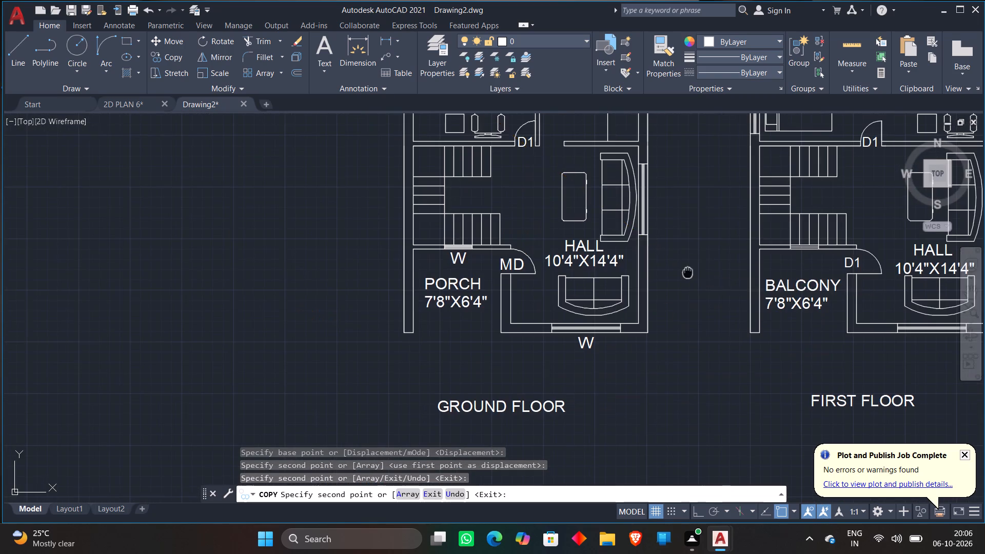
middle_drag(675, 295, 627, 388)
click(600, 319)
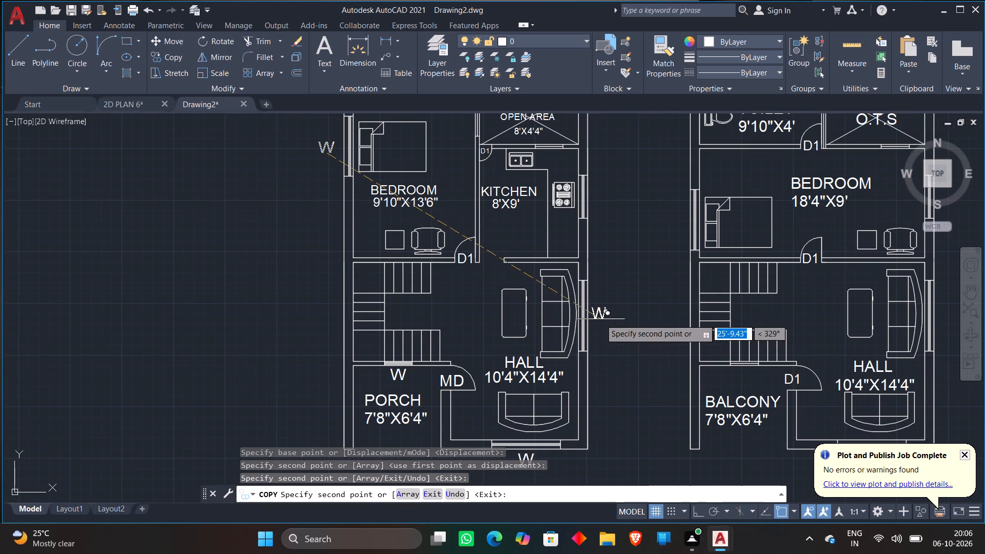
Copy the W label to the kitchen's side window and to the kitchen and bedroom windows facing the open area.
middle_drag(613, 259, 617, 347)
scroll(615, 294, up, 1)
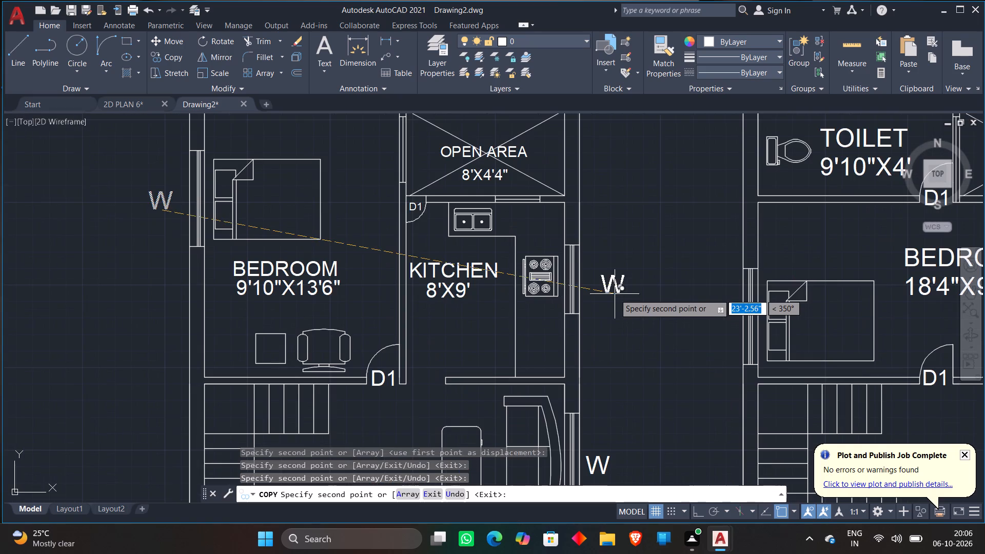
click(601, 286)
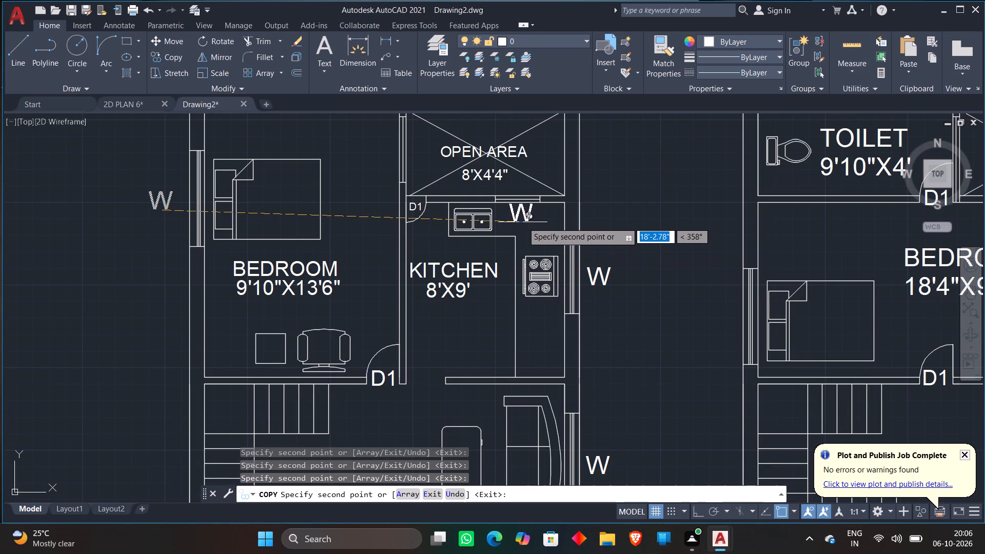
click(523, 223)
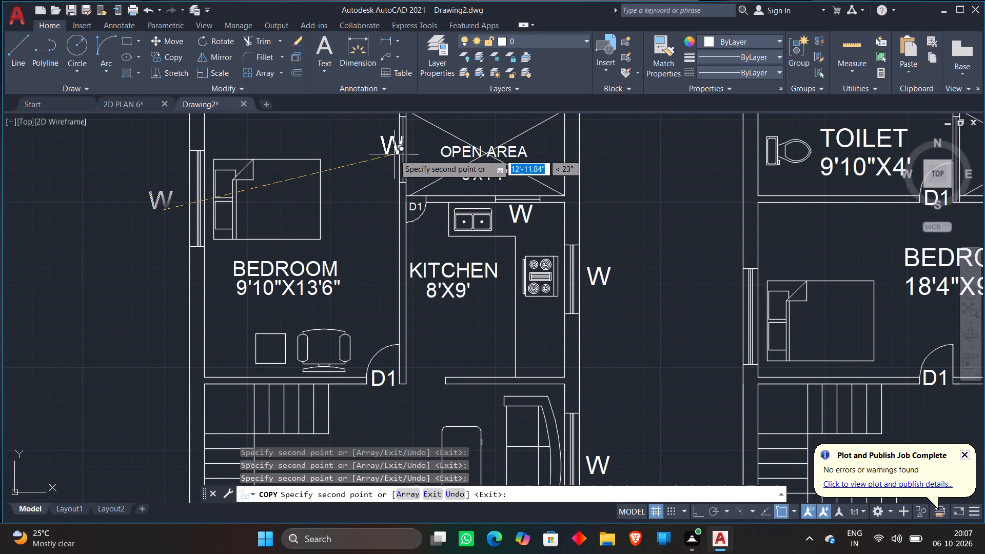
click(386, 157)
Copy the W label to the first-floor bedroom's two outer-wall windows and its window facing the O.T.S.
scroll(566, 288, down, 2)
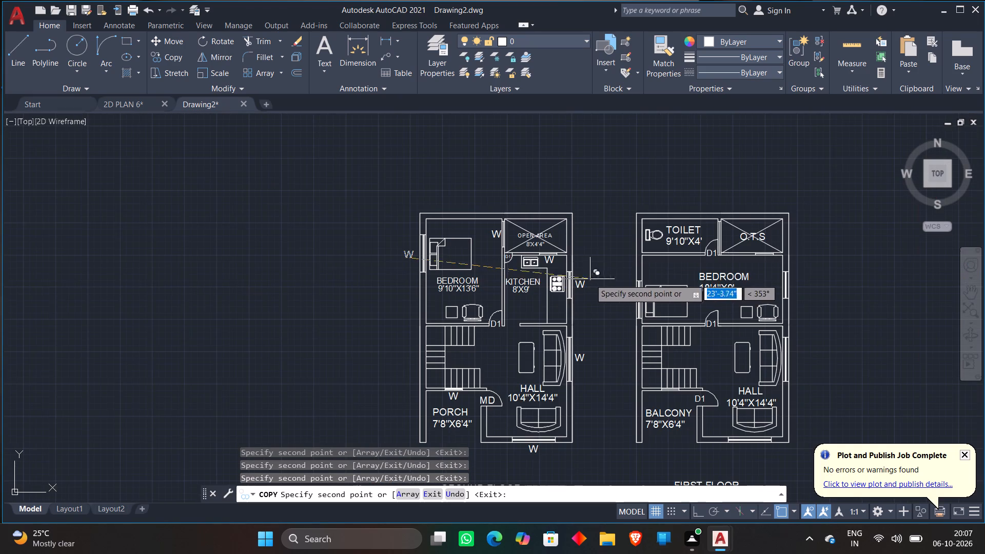
middle_drag(599, 274, 489, 270)
scroll(506, 283, up, 2)
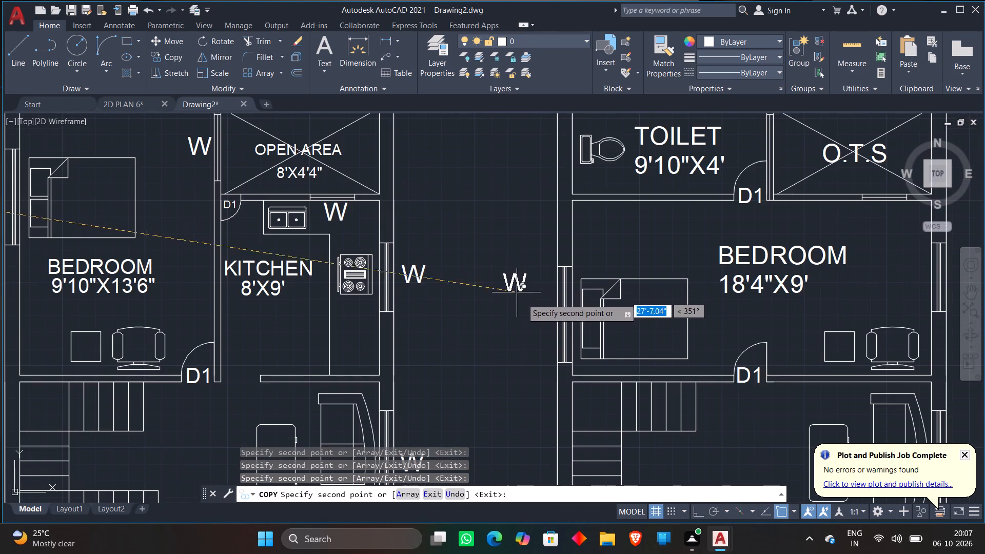
click(546, 326)
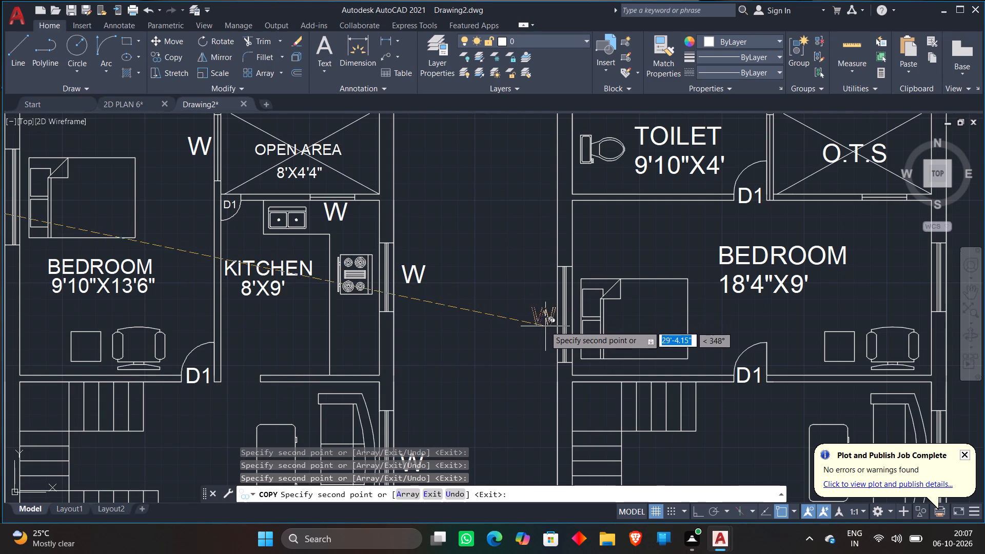
scroll(672, 319, down, 1)
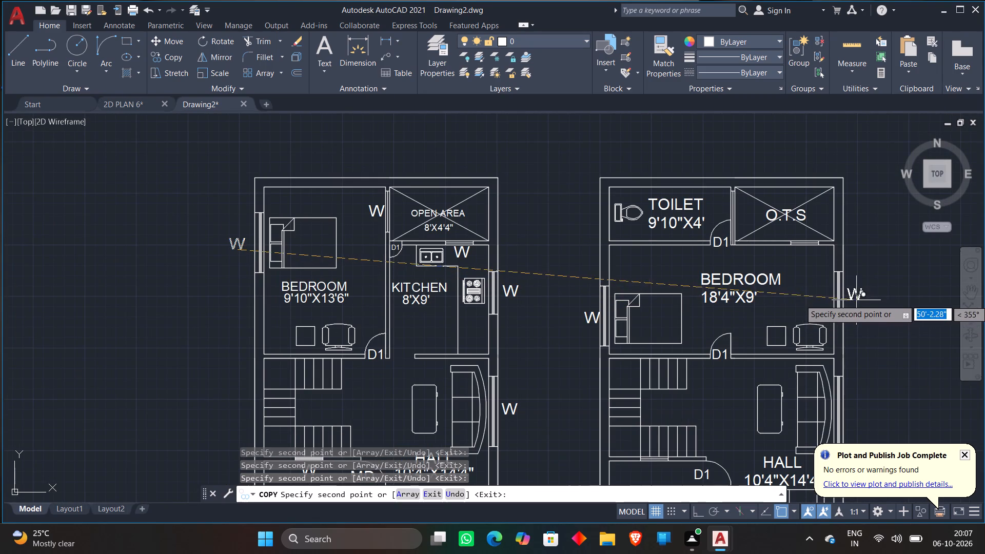
click(856, 300)
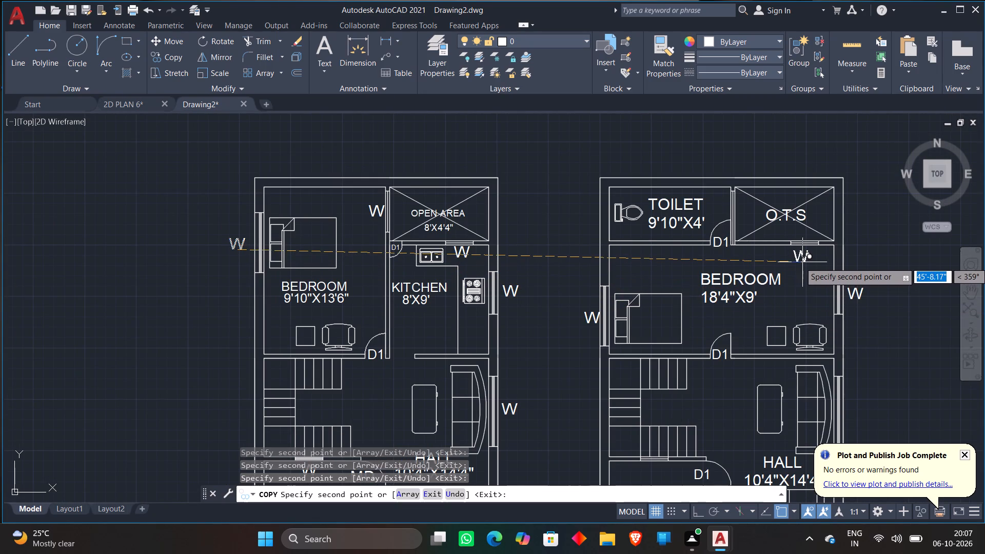
click(804, 261)
Copy the W label to the first floor's hall side window, staircase window above the balcony, and hall front window.
scroll(799, 298, down, 1)
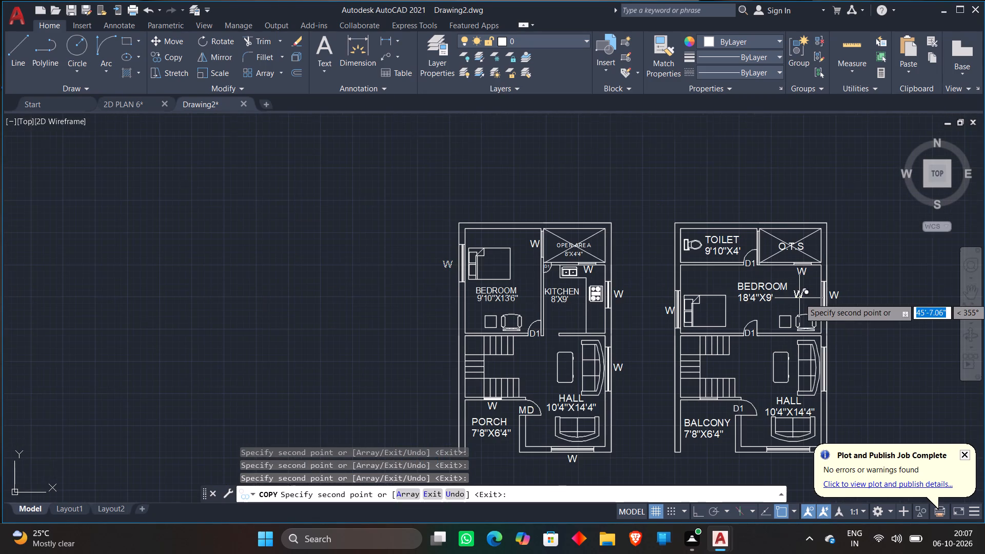
middle_drag(799, 298, 762, 261)
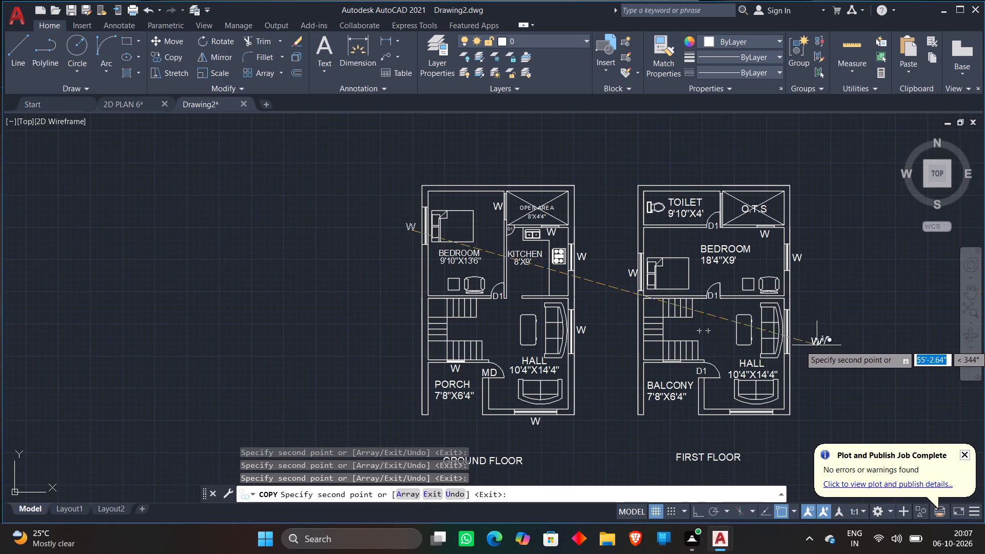
scroll(804, 348, up, 2)
click(786, 320)
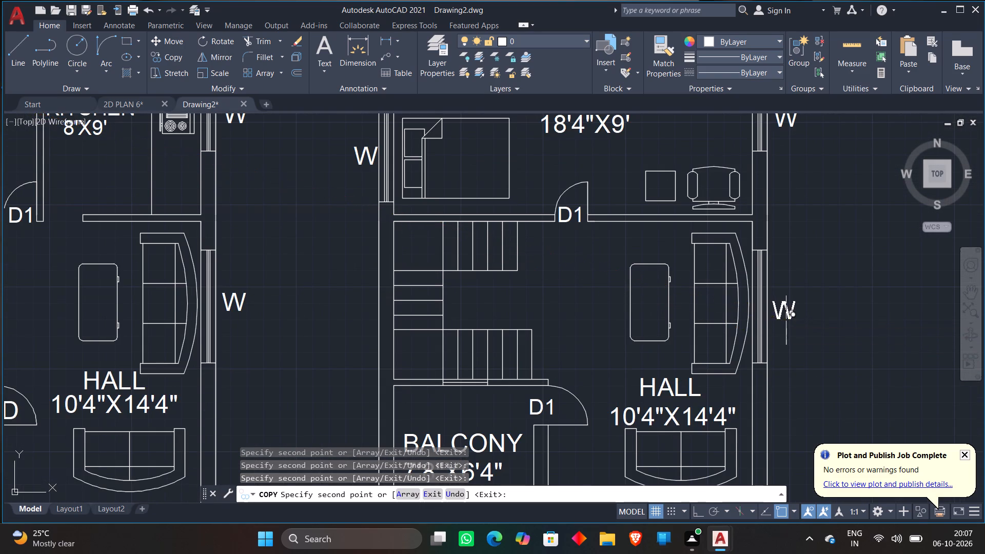
scroll(731, 306, down, 2)
scroll(620, 364, up, 3)
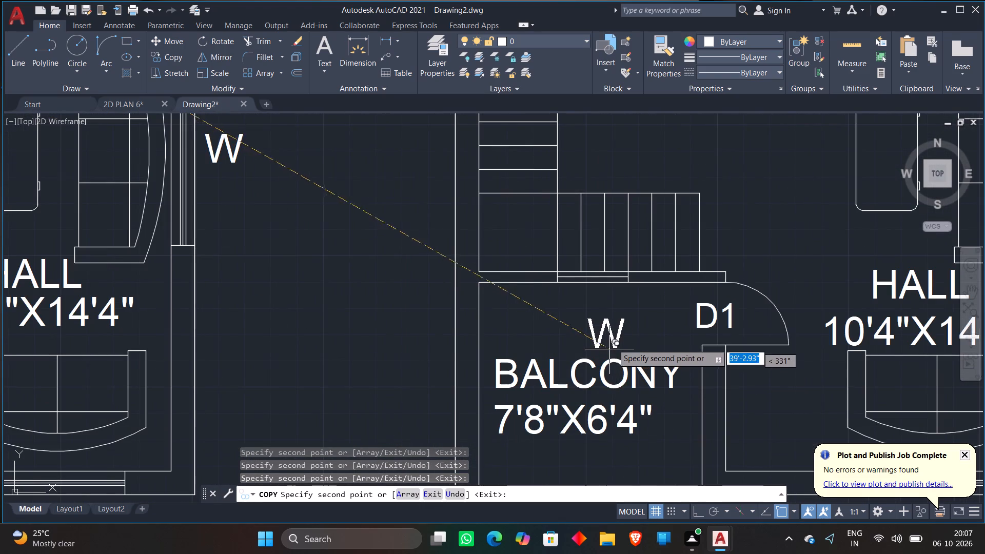
click(601, 320)
scroll(727, 369, down, 3)
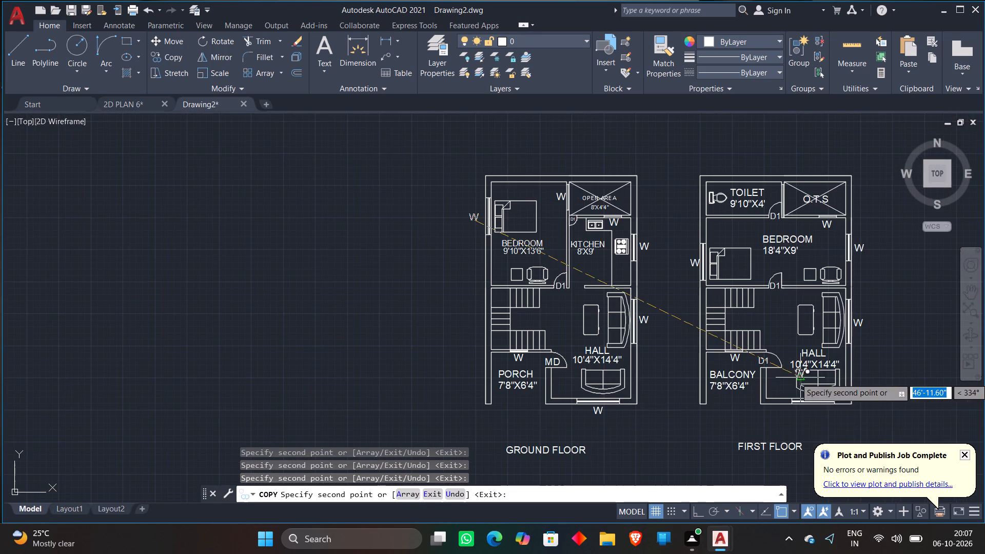
scroll(827, 420, up, 2)
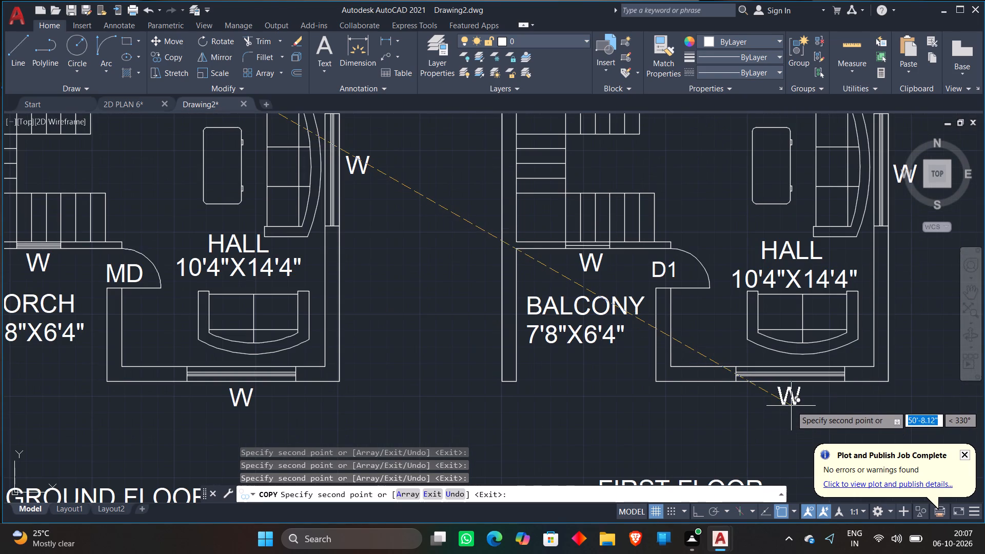
click(791, 406)
key(Escape)
Save the drawing as 2D PLAN 7 in the Desktop's New folder.
scroll(676, 349, down, 2)
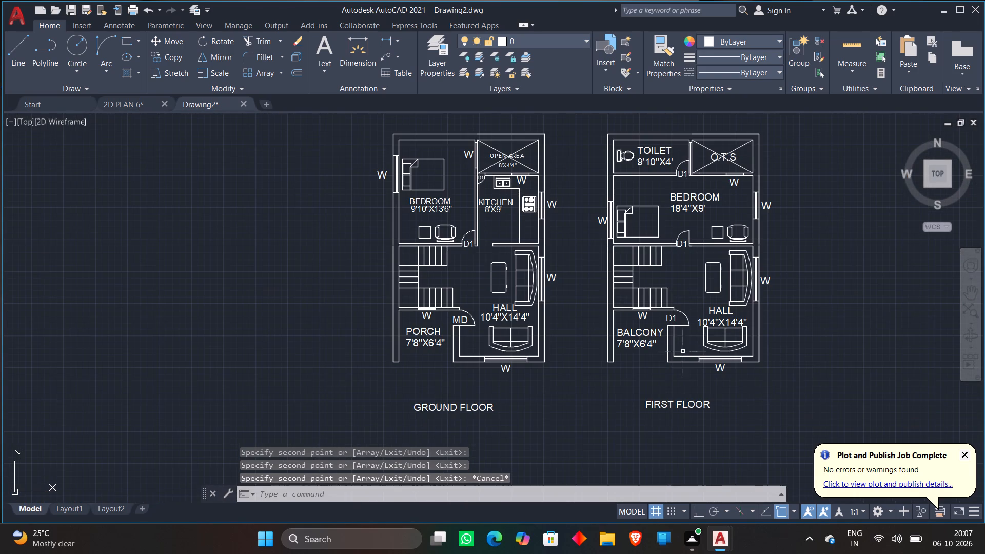
scroll(679, 366, down, 1)
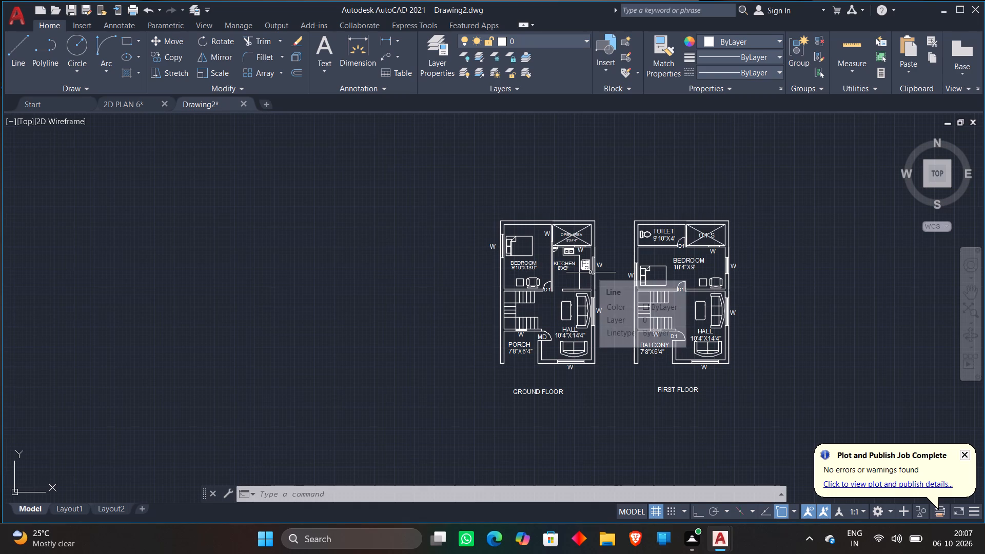
key(ctrl+s)
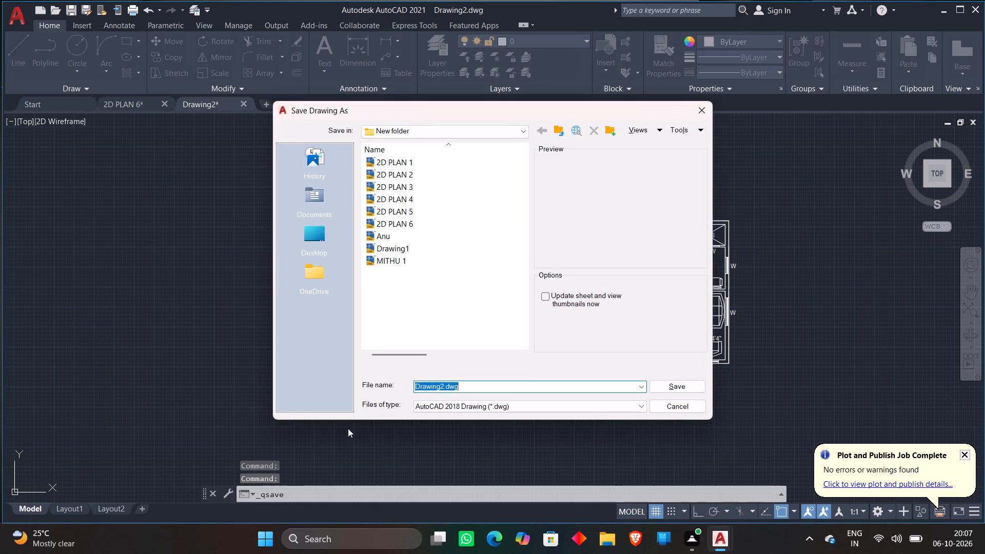
click(322, 236)
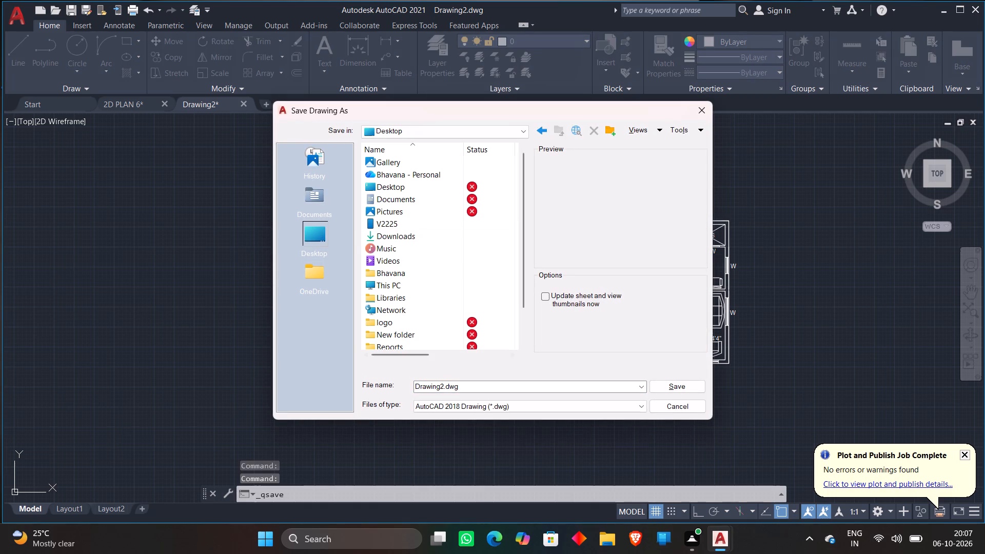
double_click(401, 334)
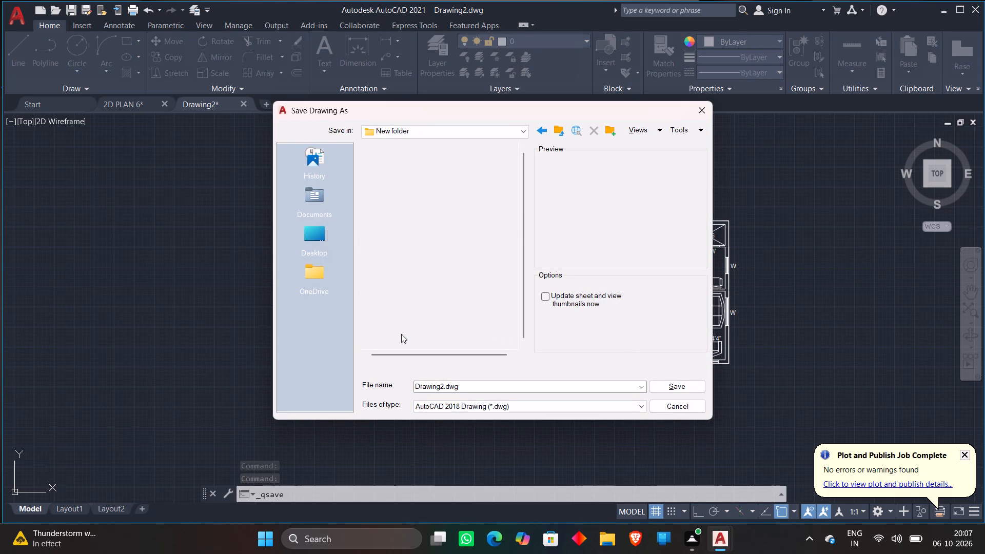
click(468, 386)
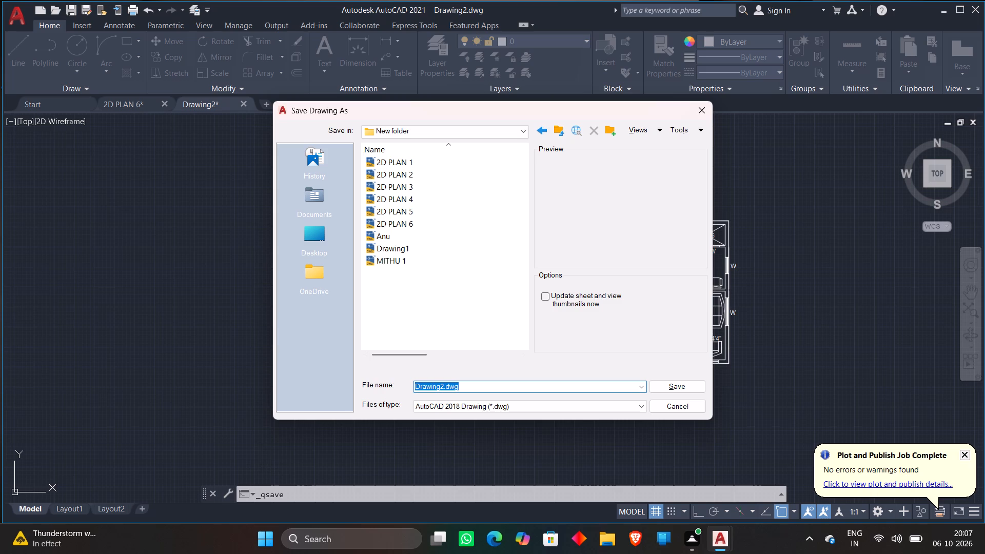
key(BackSpace)
text(2D)
key(space)
text(PLAN)
key(space)
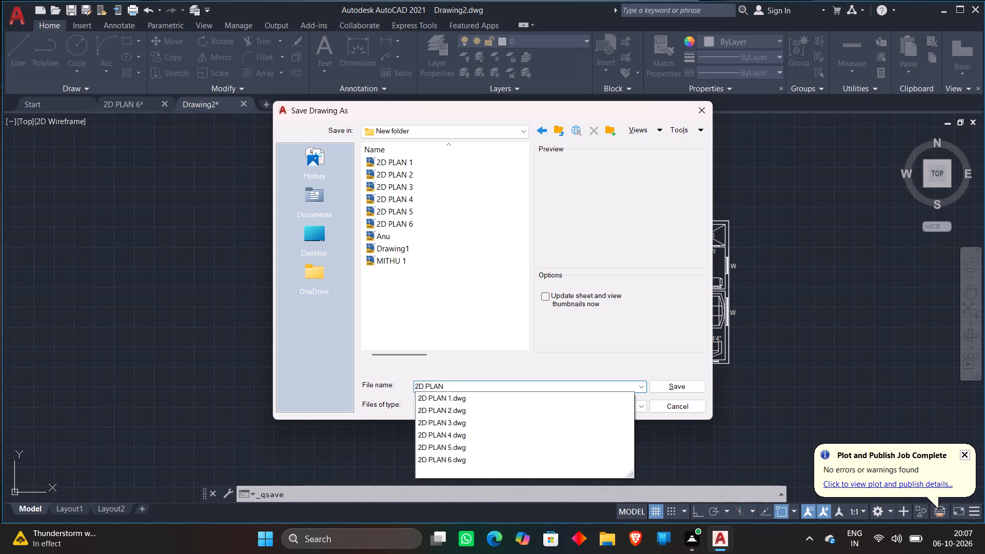
key(7)
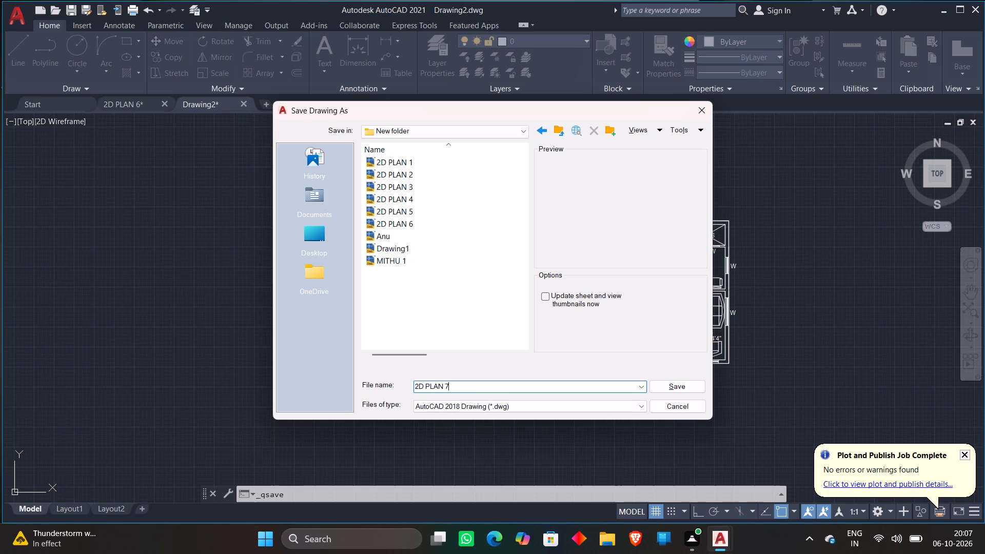
click(666, 384)
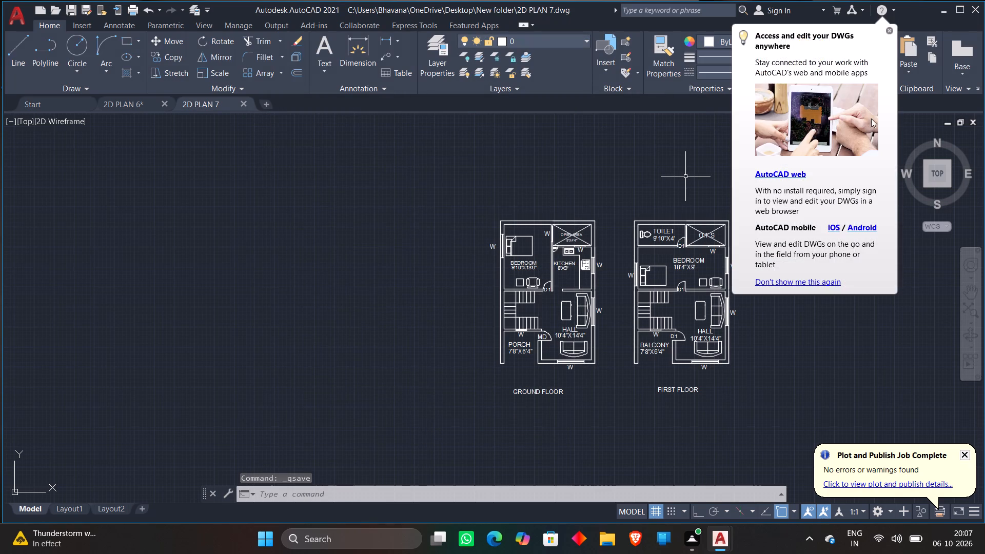
click(890, 30)
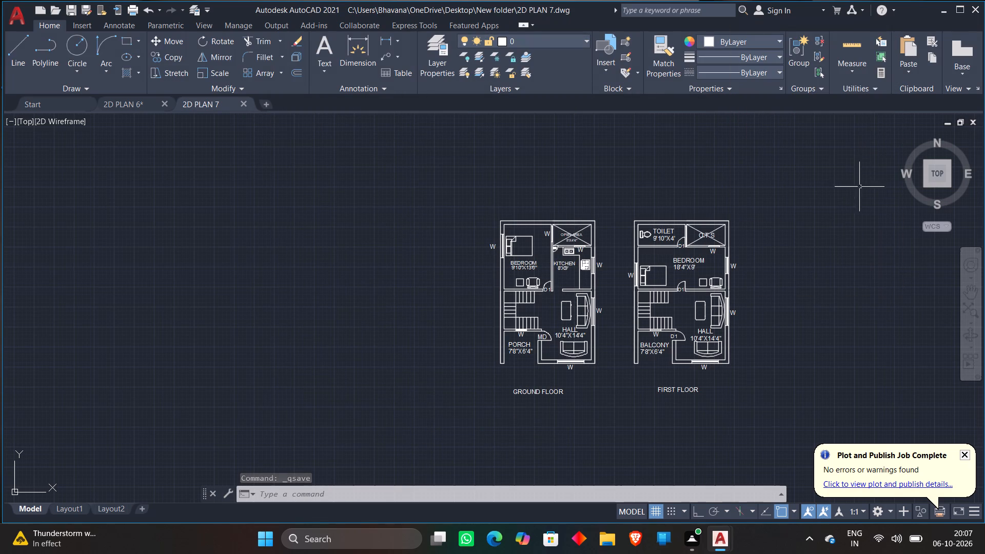
Draw a rectangular border about 55'-7" by 39'-8" around both floor plans and their titles.
middle_drag(822, 247, 698, 231)
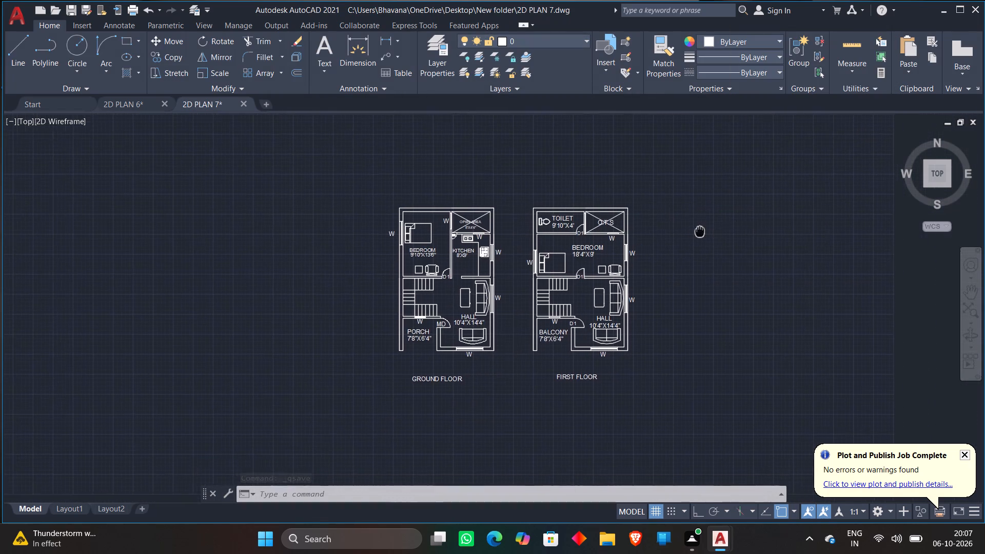
middle_drag(698, 231, 696, 231)
scroll(377, 276, up, 1)
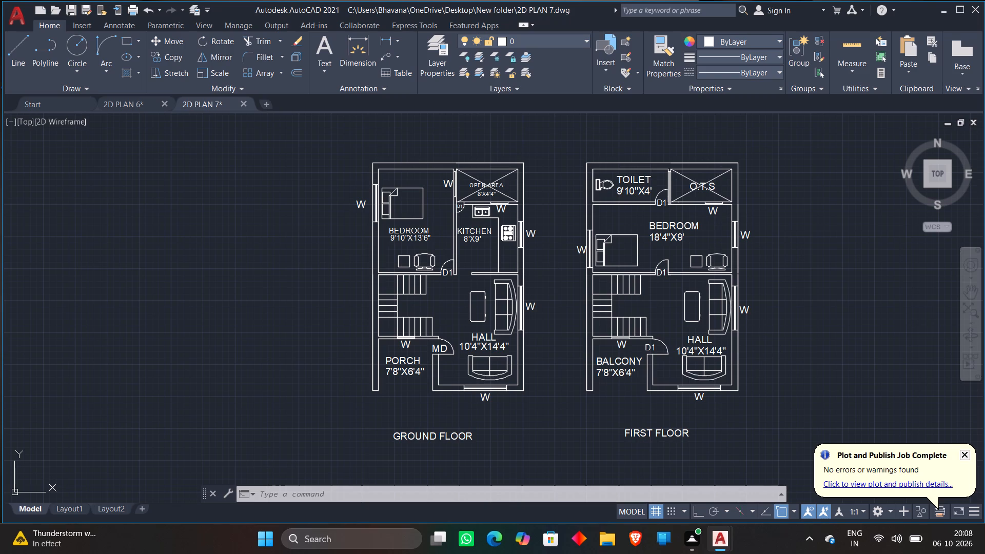
click(127, 42)
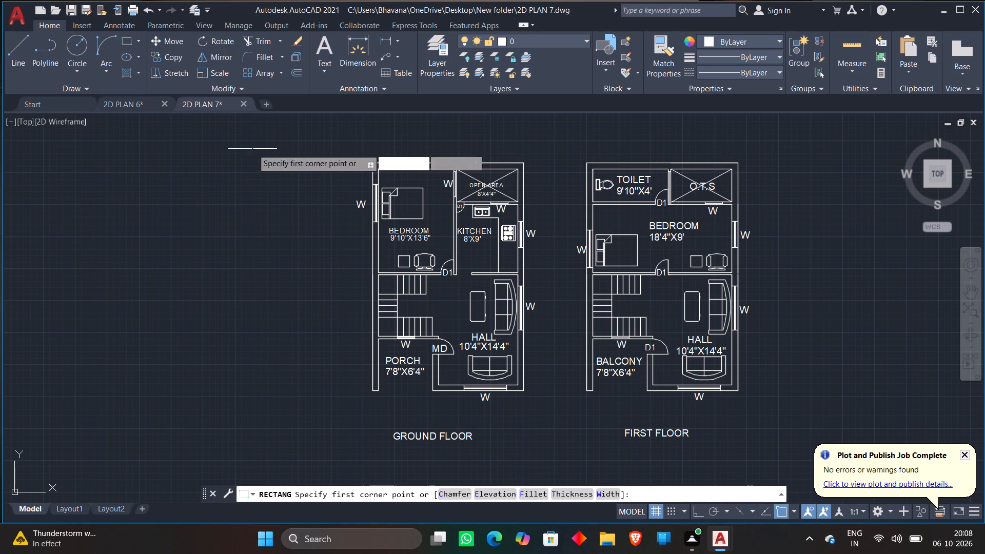
click(339, 146)
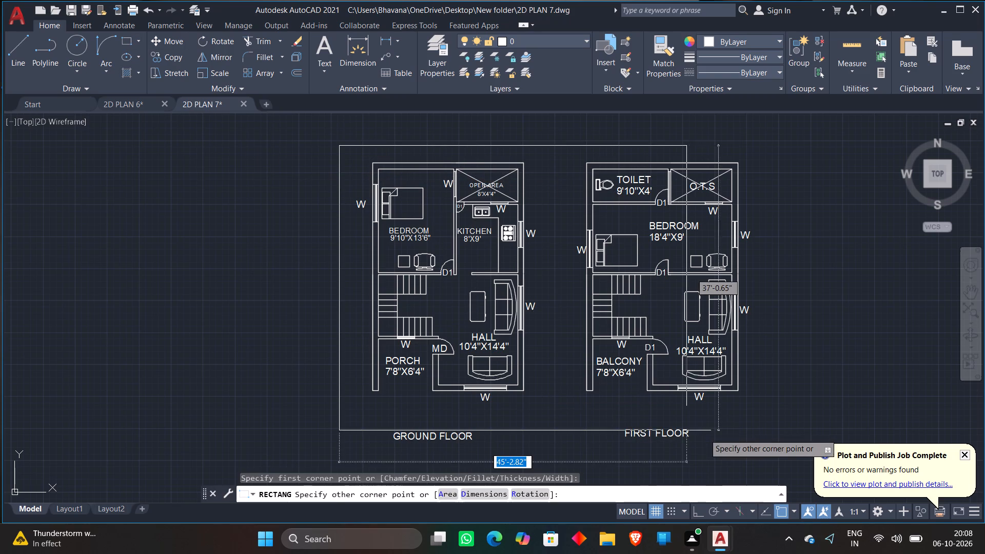
click(773, 457)
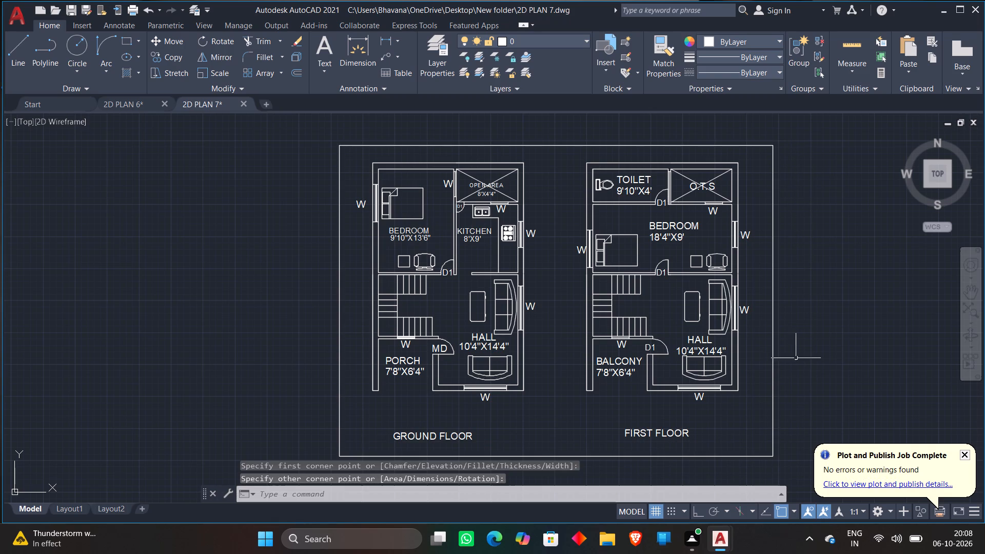
Set up a plot with the AutoCAD PDF (High Quality Print) plotter, using a window matching the border as the plot area.
scroll(795, 349, down, 1)
middle_drag(795, 349, 794, 349)
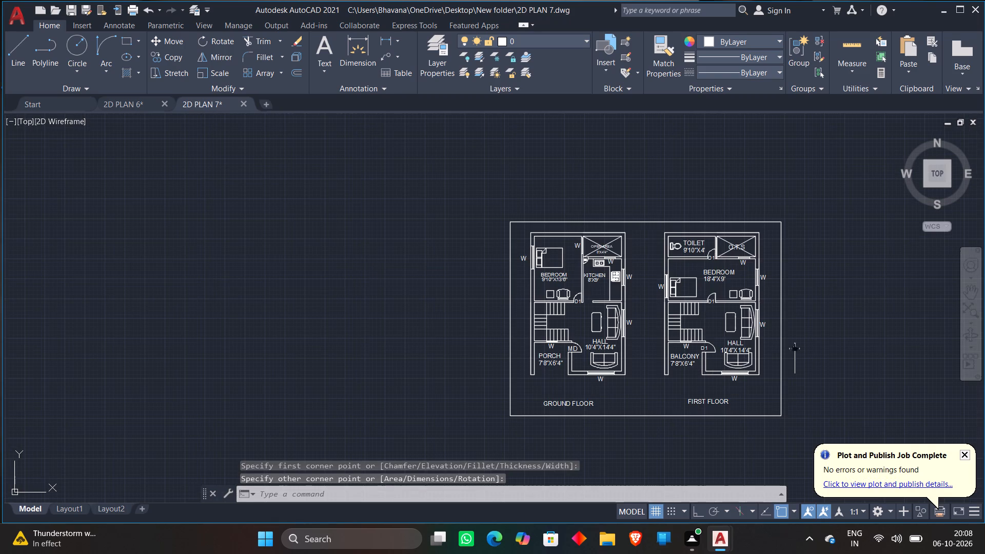
middle_drag(794, 349, 707, 344)
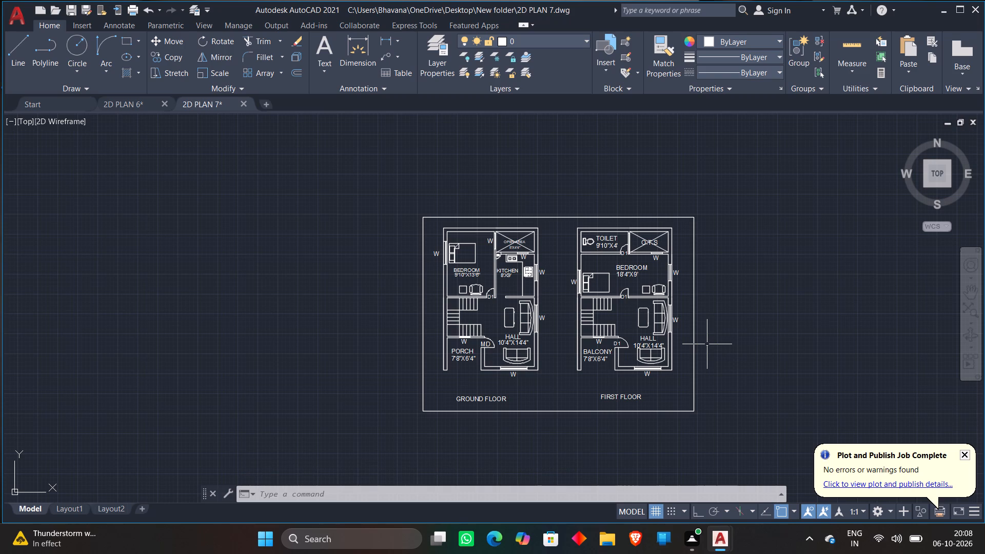
key(ctrl+p)
click(405, 175)
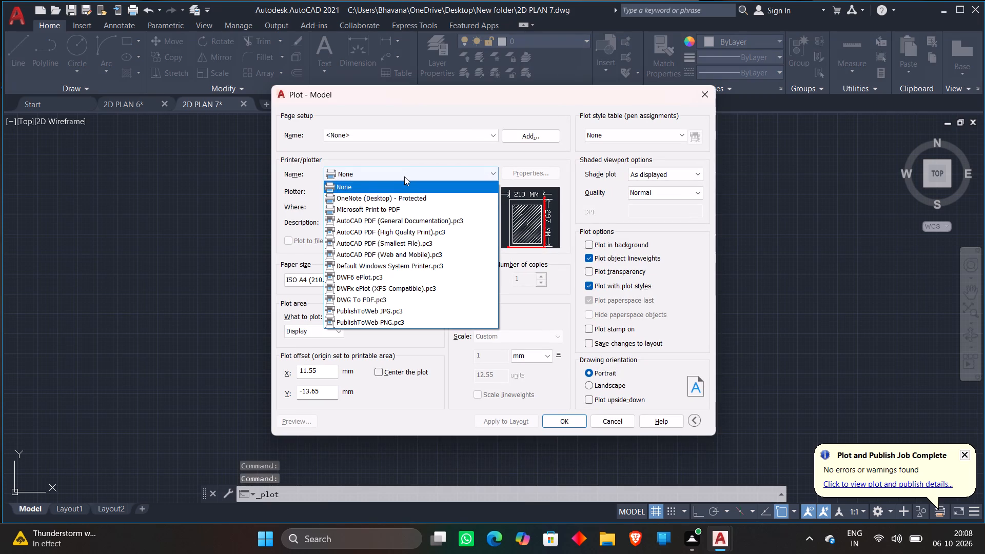
click(393, 229)
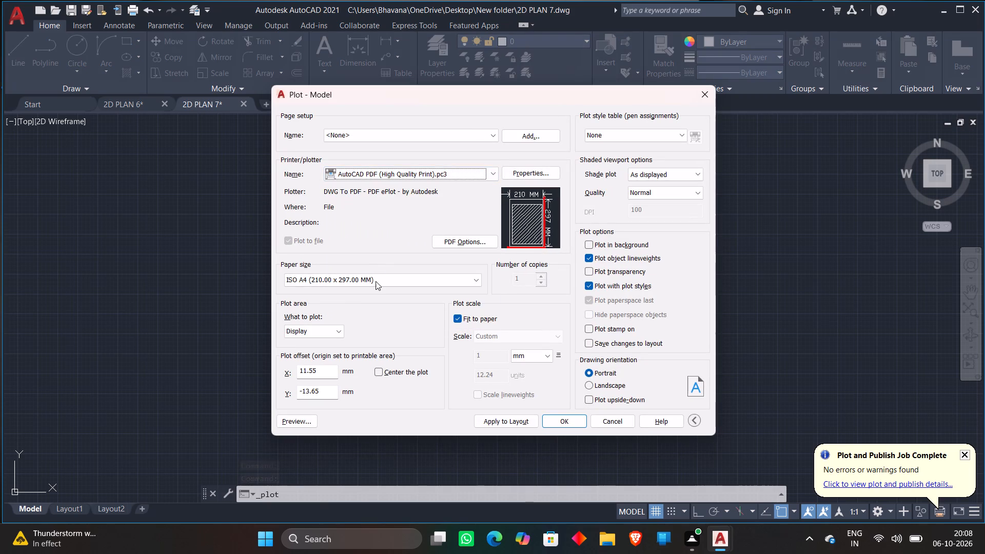
click(330, 330)
click(323, 367)
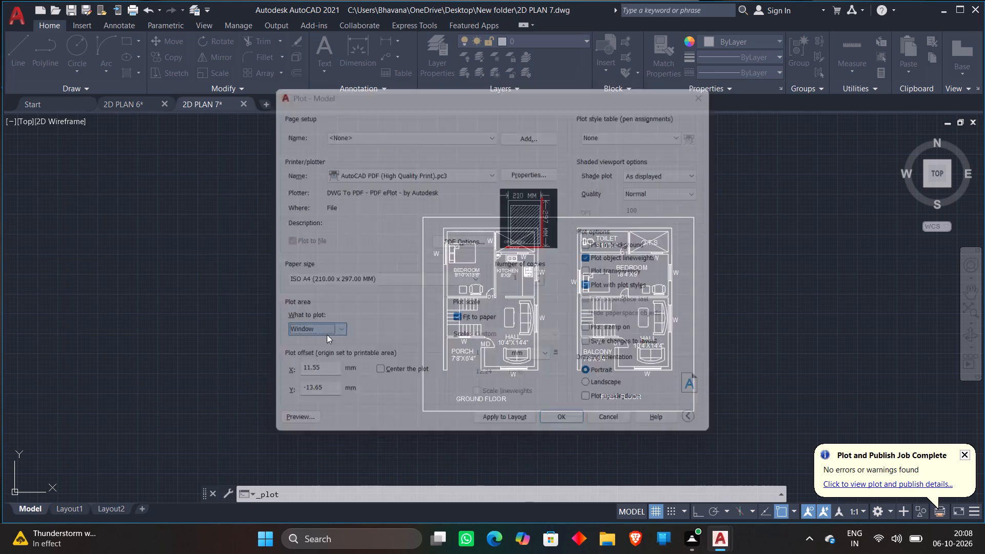
click(421, 216)
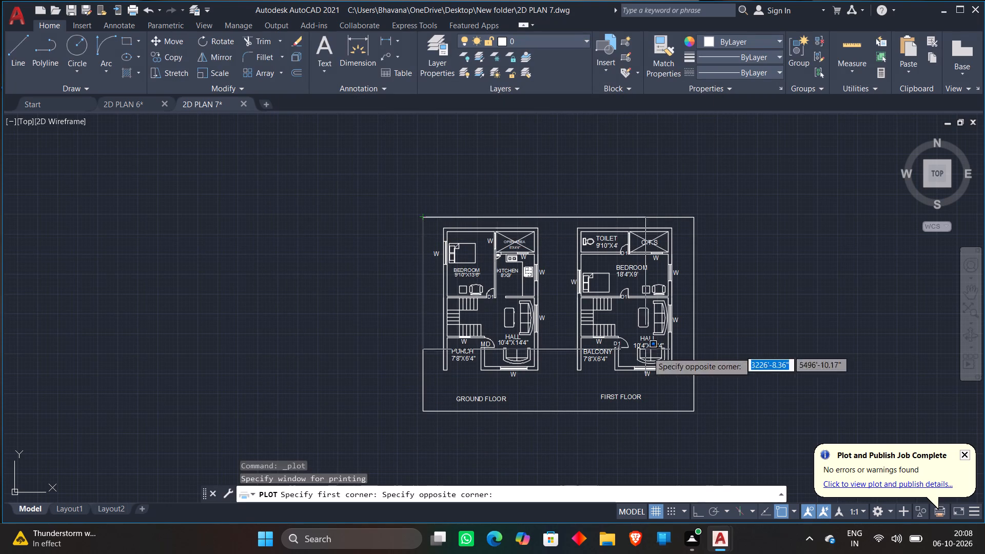
click(696, 410)
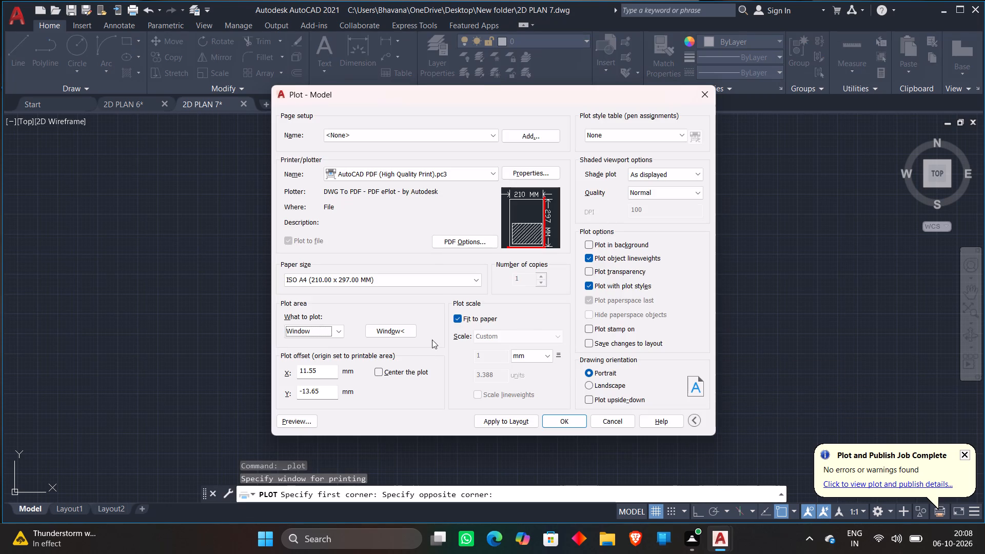
Center the plot, set the paper size to ISO A4 (297.00 x 210.00 MM), and apply the settings to the layout.
click(375, 367)
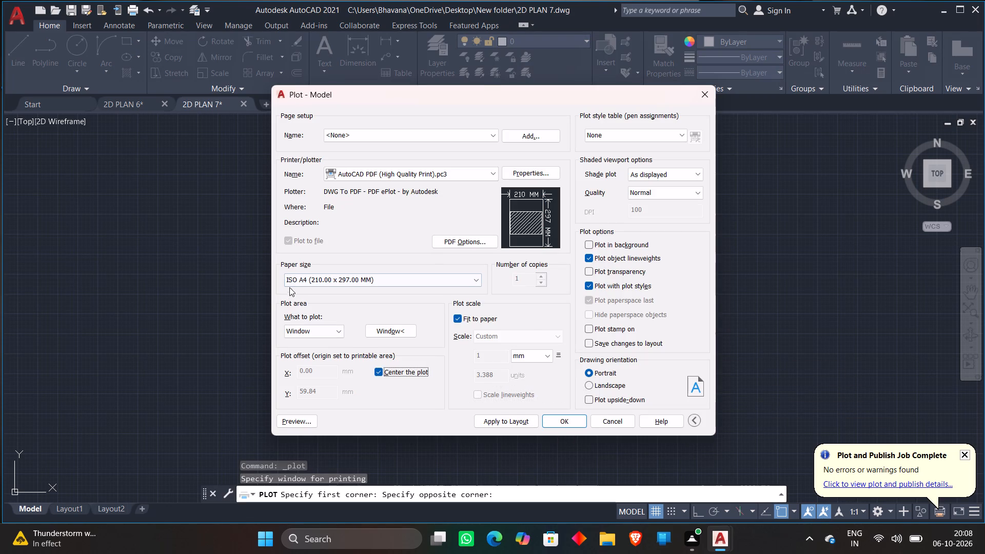
click(321, 282)
scroll(325, 337, up, 1)
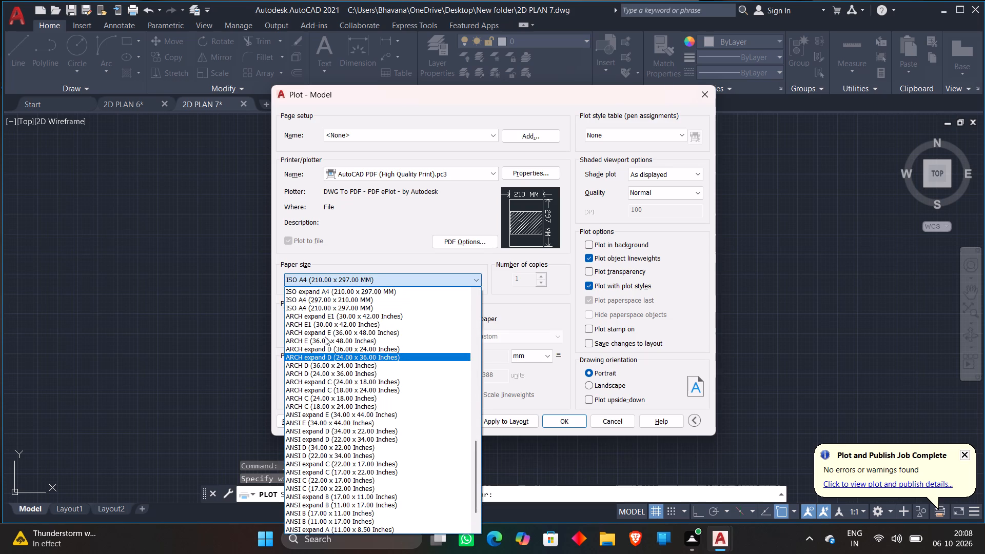
click(329, 304)
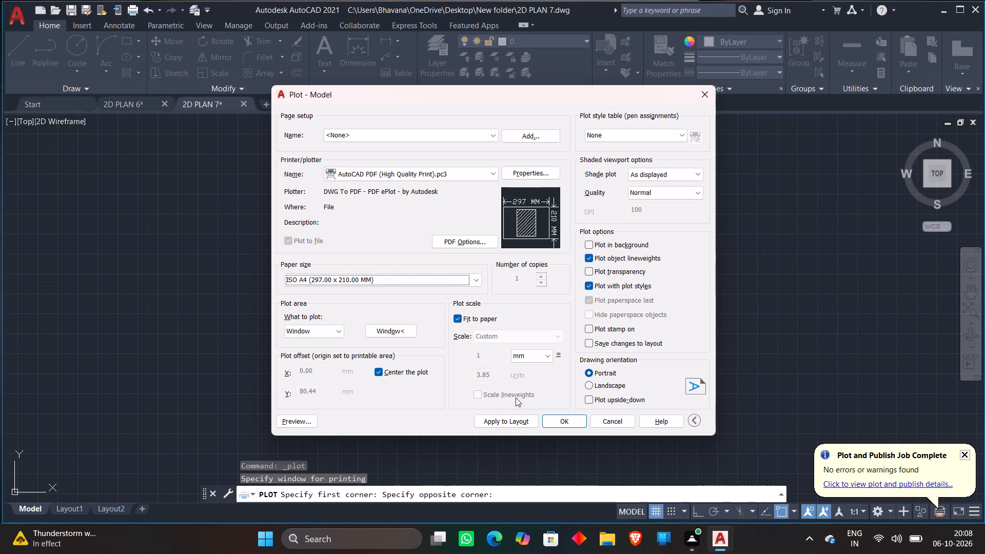
click(520, 416)
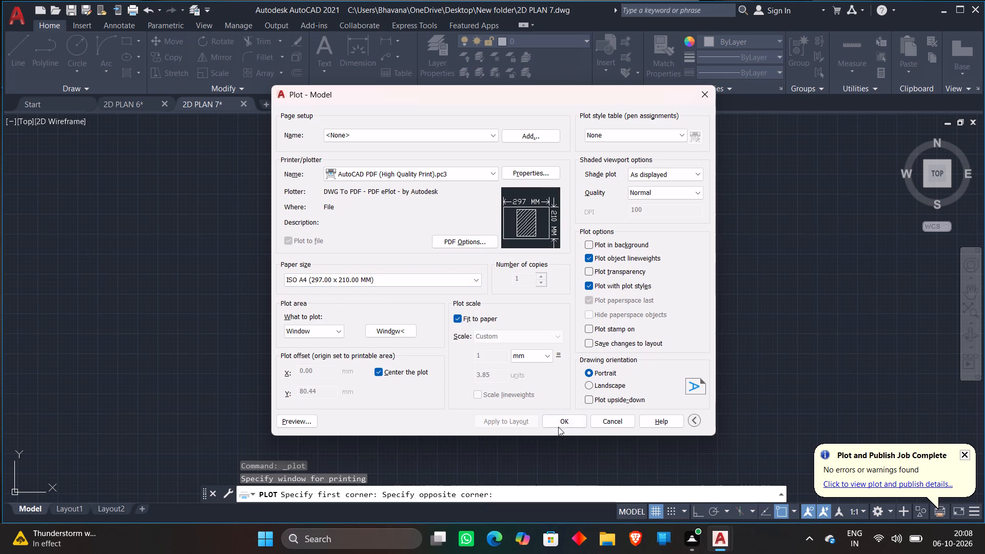
Plot to a PDF named 2D PLAN 7 in New folder, look it over, and close it.
click(558, 426)
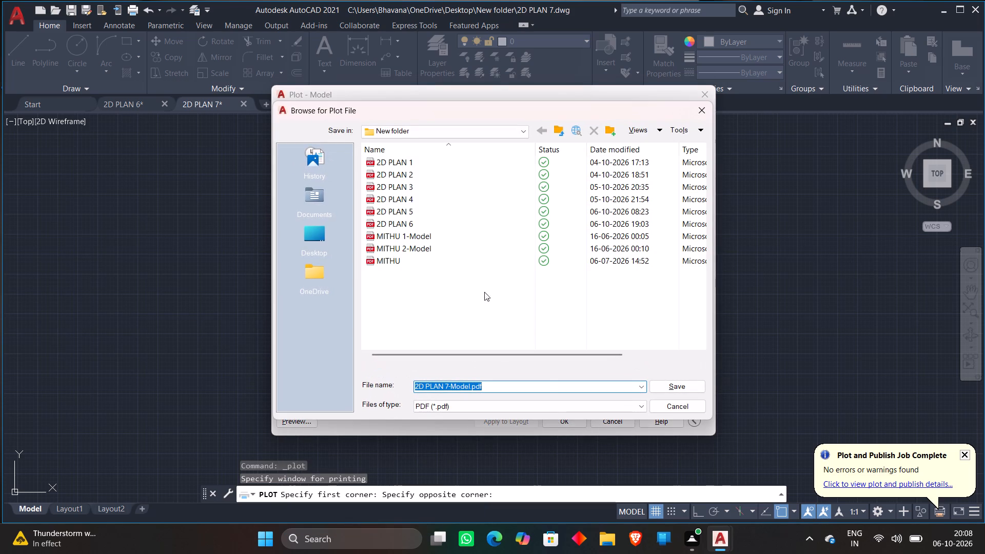
click(484, 387)
key(BackSpace)
key(BackSpace)
key(BackSpace)
key(BackSpace)
key(BackSpace)
key(BackSpace)
key(BackSpace)
key(BackSpace)
key(BackSpace)
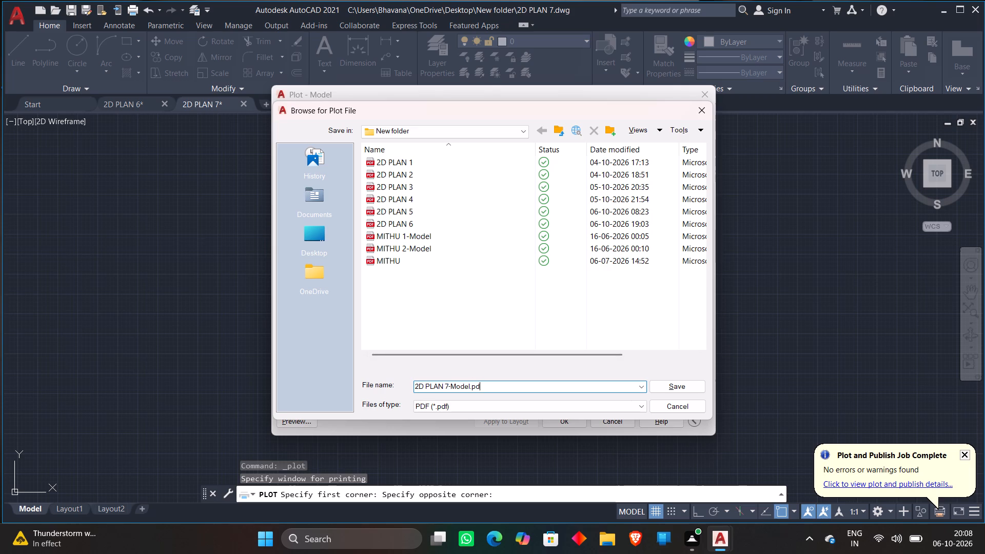
key(BackSpace)
click(657, 386)
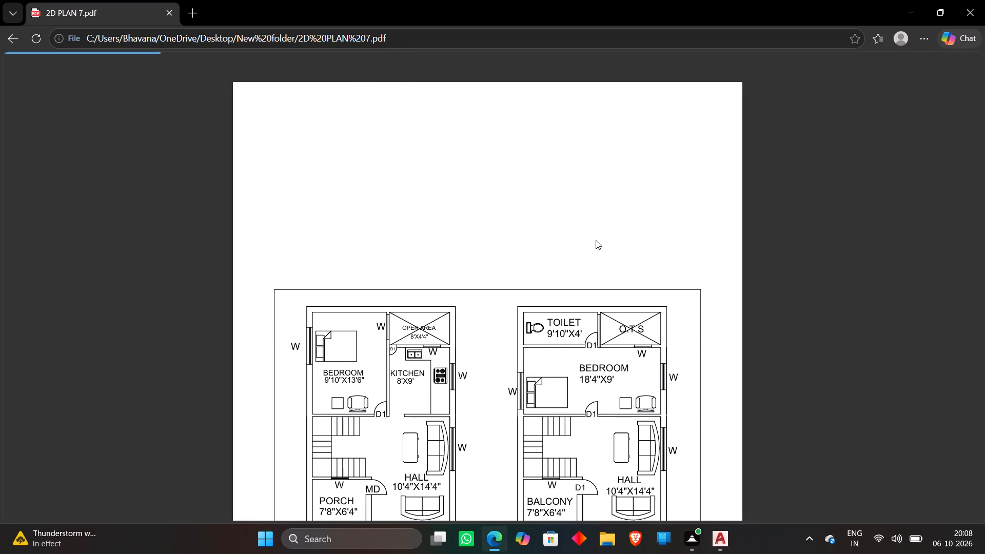
scroll(595, 244, down, 2)
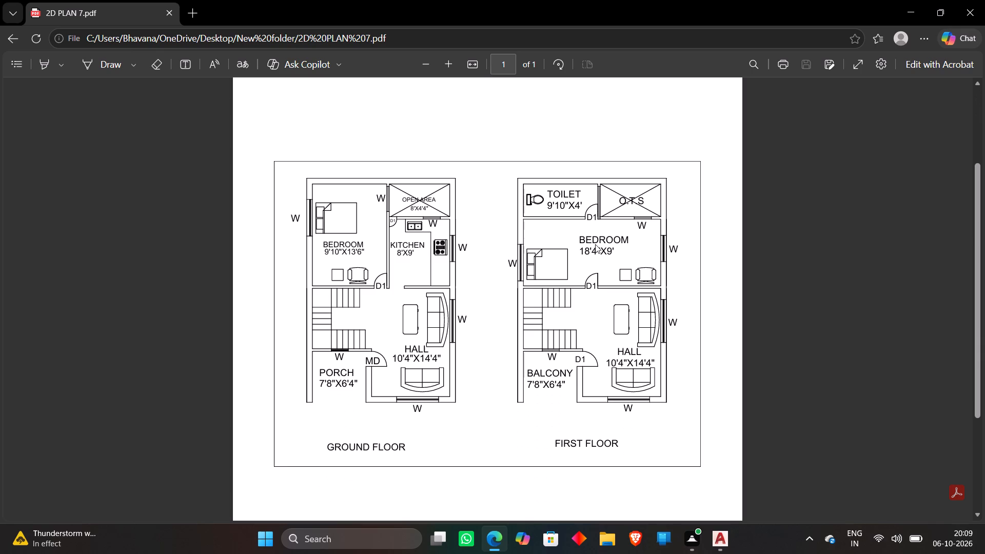
scroll(595, 244, down, 7)
scroll(595, 244, up, 5)
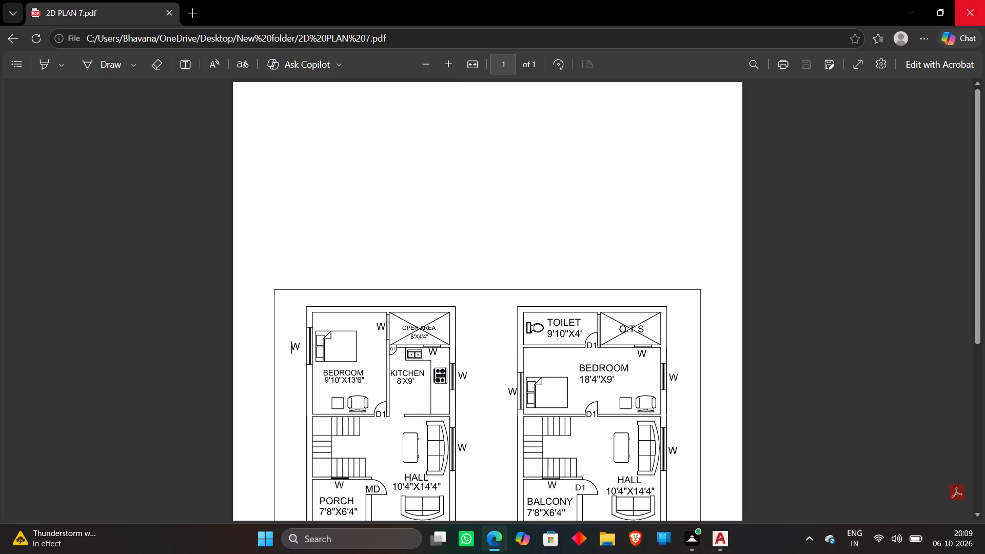
click(984, 2)
Look over the ground-floor and first-floor plans and their surrounding border in the AutoCAD drawing.
scroll(644, 204, up, 1)
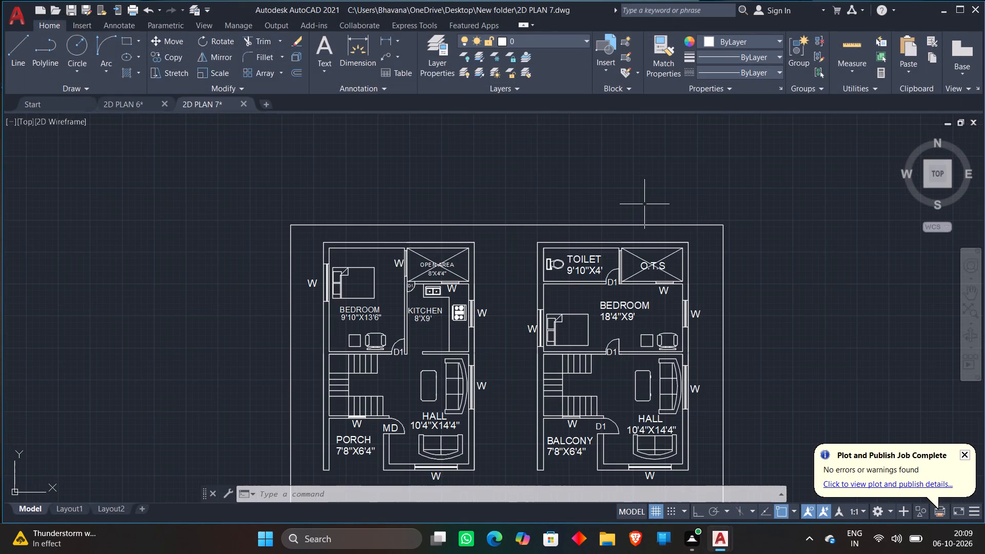
scroll(644, 204, down, 1)
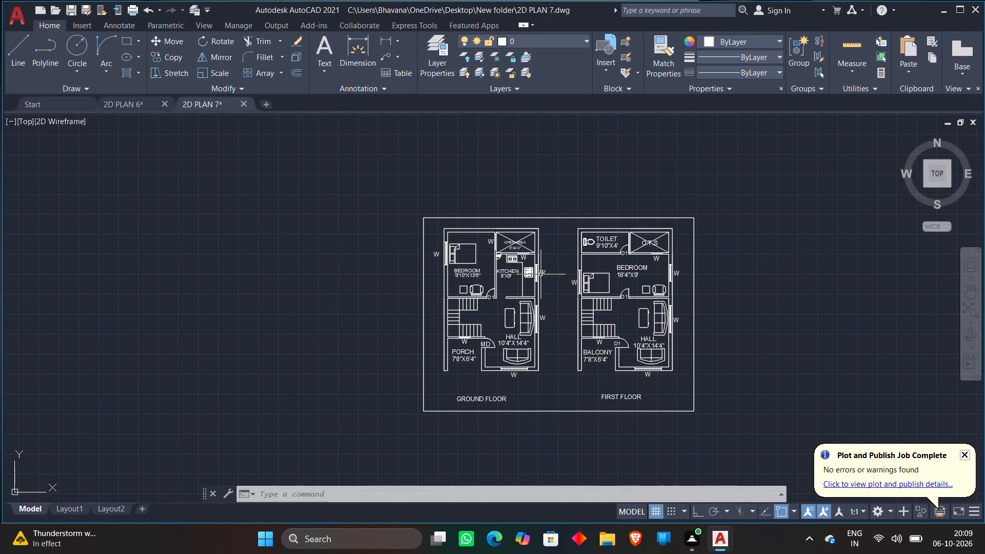
scroll(506, 264, up, 2)
scroll(510, 278, down, 3)
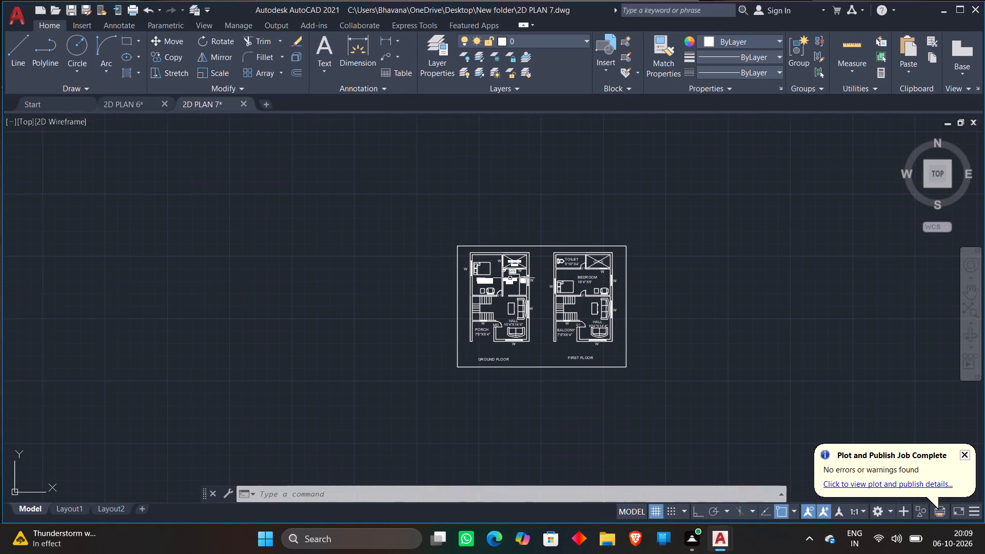
click(412, 222)
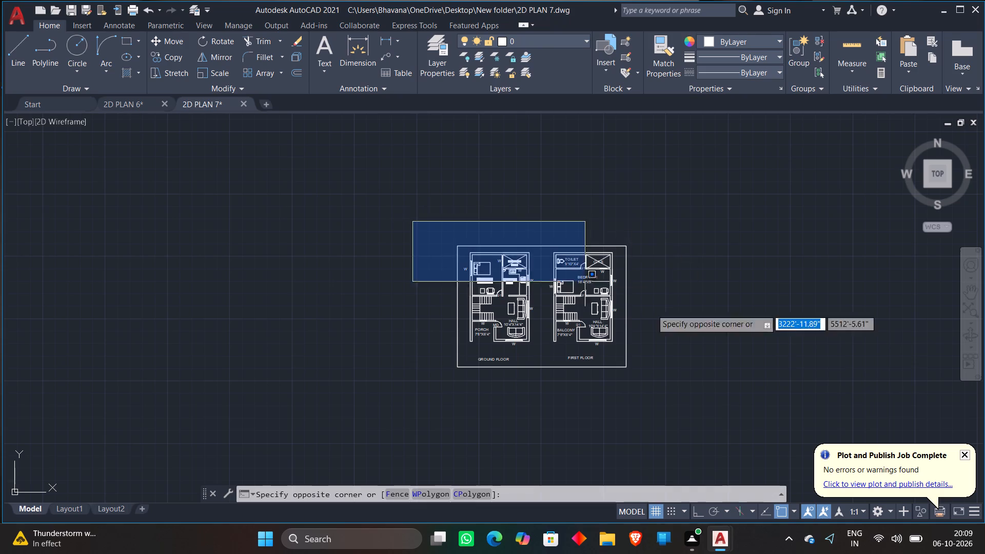
click(725, 405)
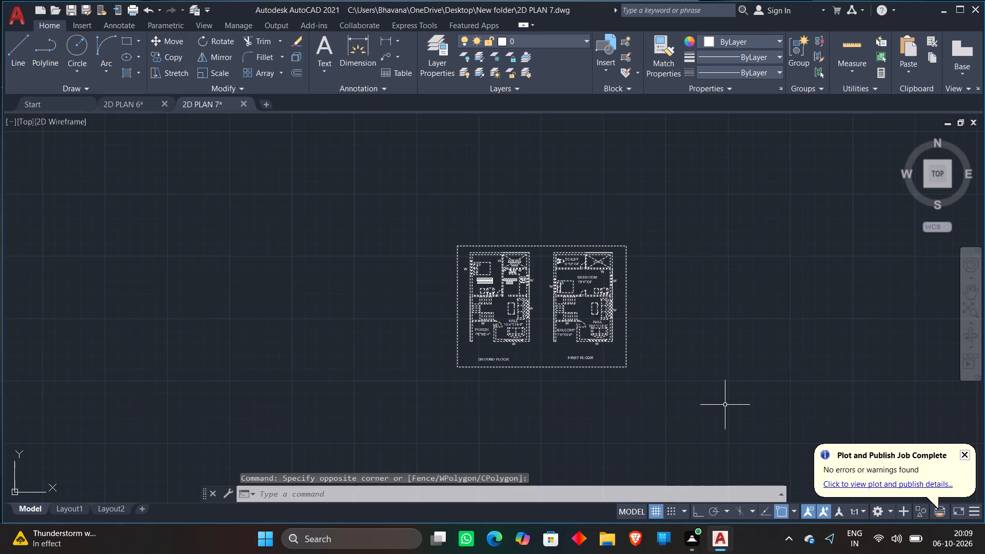
key(Escape)
scroll(593, 334, up, 1)
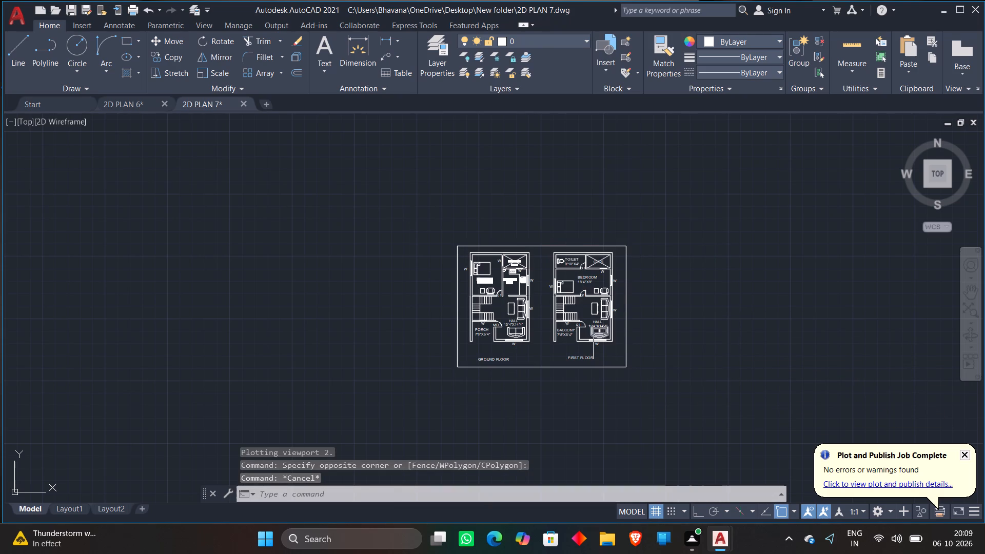
scroll(593, 334, up, 1)
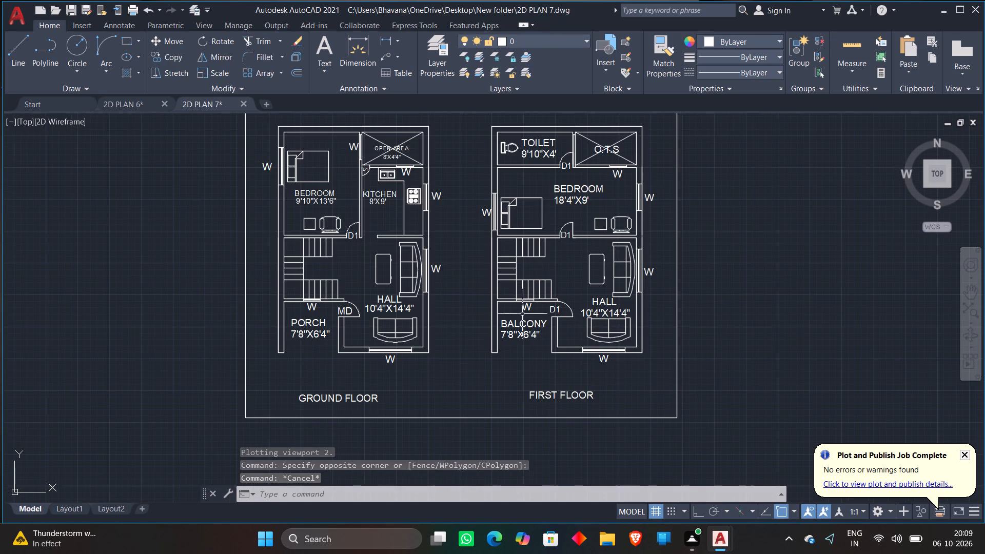
scroll(522, 297, up, 2)
scroll(522, 297, down, 2)
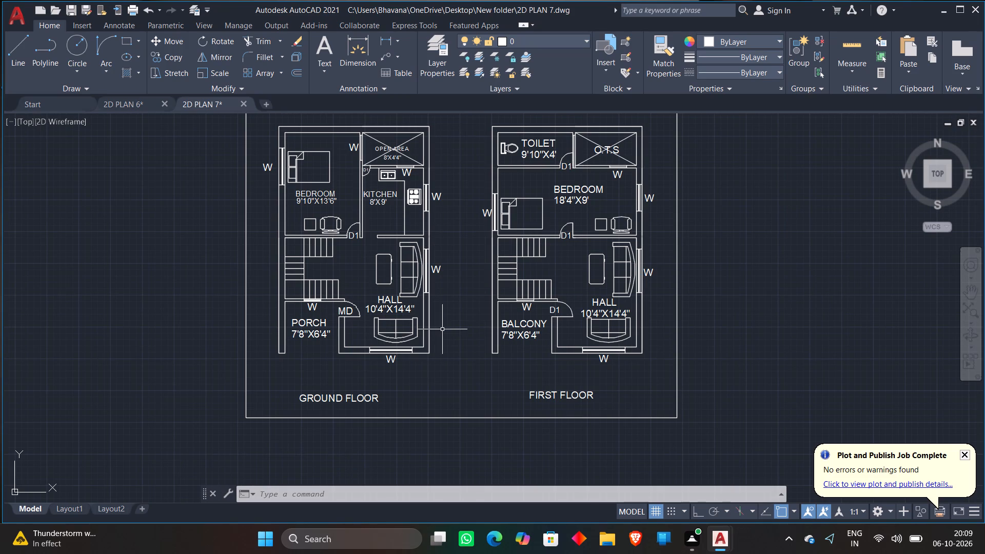
scroll(442, 329, down, 1)
scroll(442, 329, up, 1)
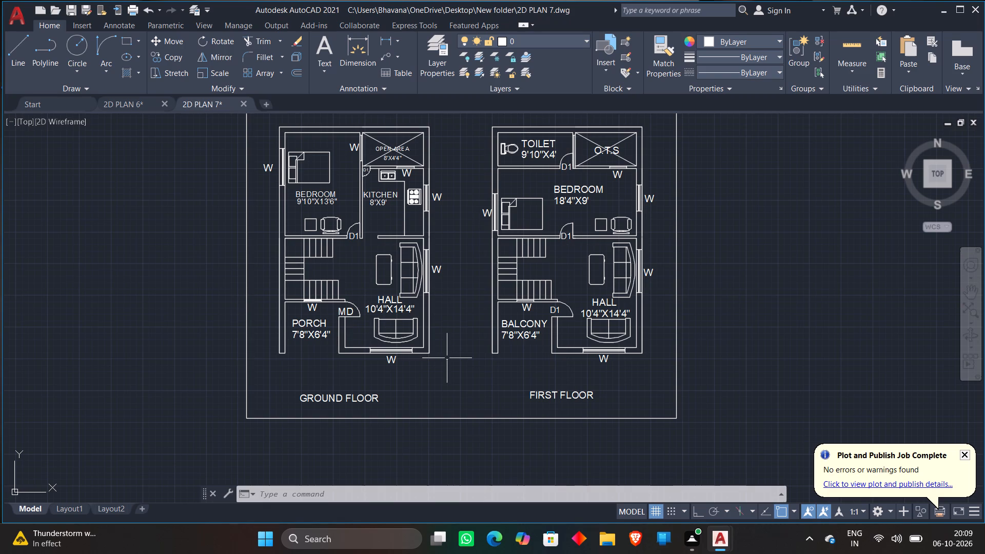
middle_drag(447, 359, 440, 432)
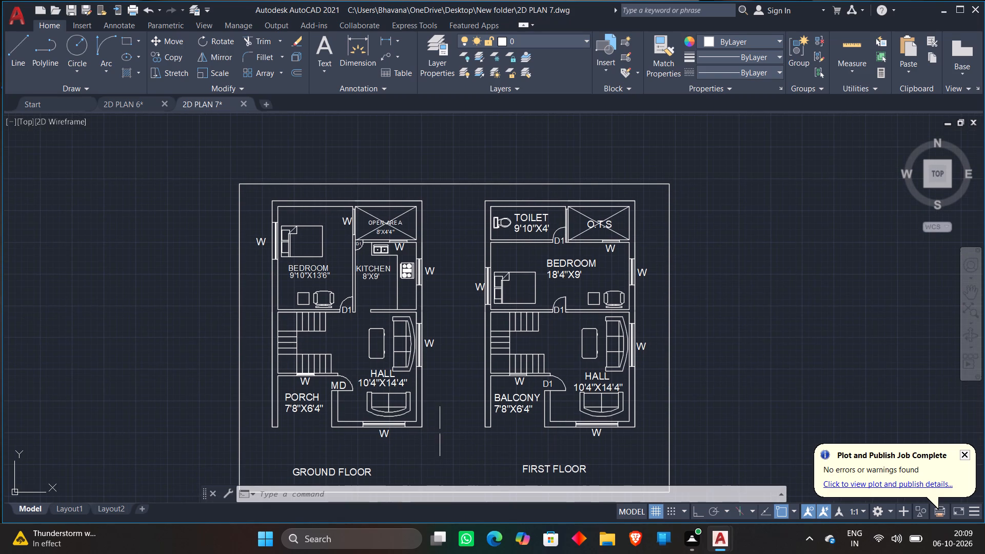
Draw a horizontal line with Ortho on through the lower stair flight of the ground floor, extending slightly past both ends of its treads.
scroll(526, 363, up, 1)
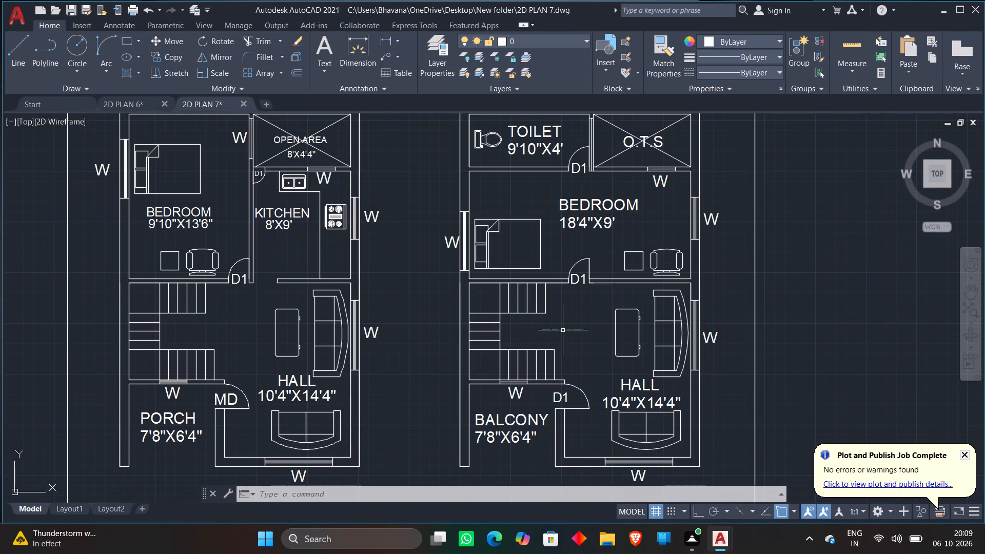
key(l)
key(Return)
scroll(185, 360, up, 2)
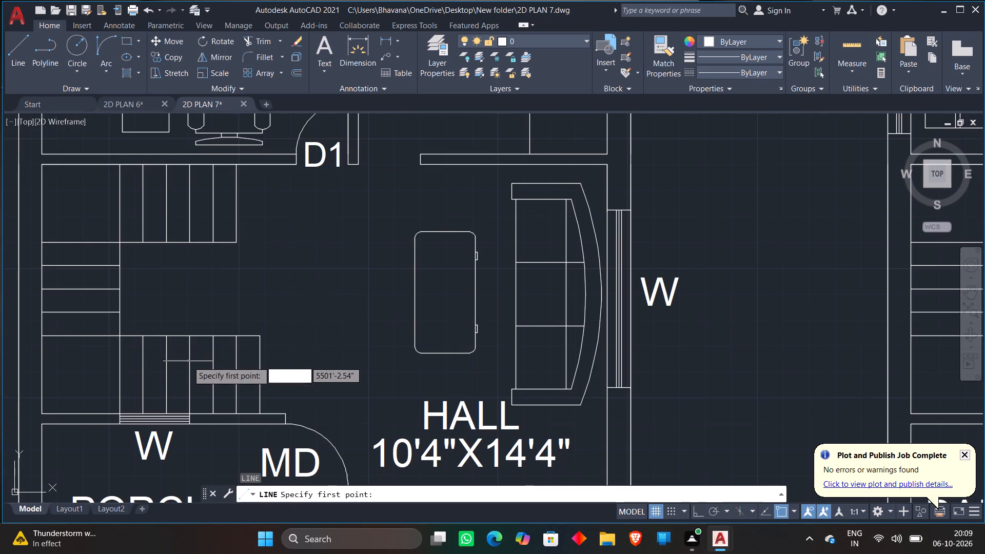
click(102, 375)
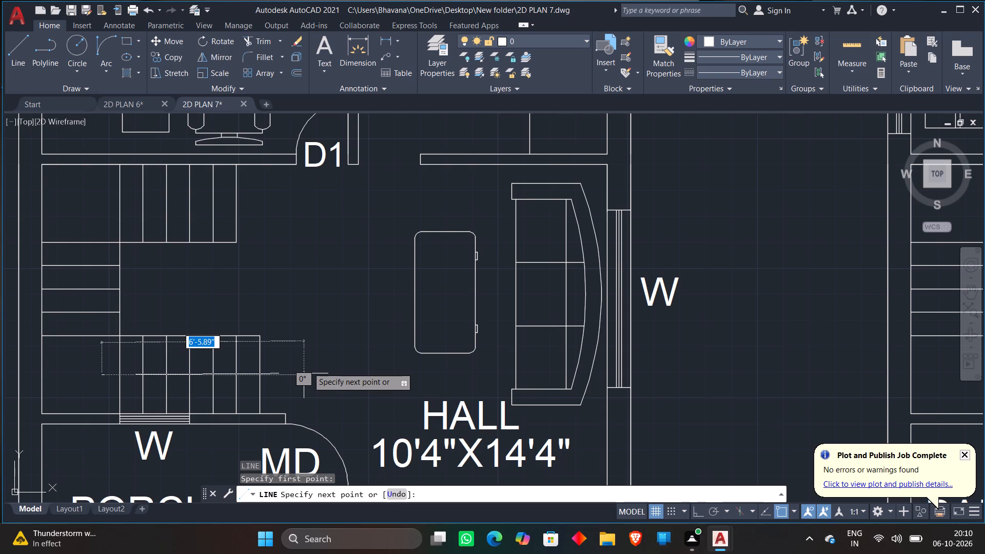
key(F8)
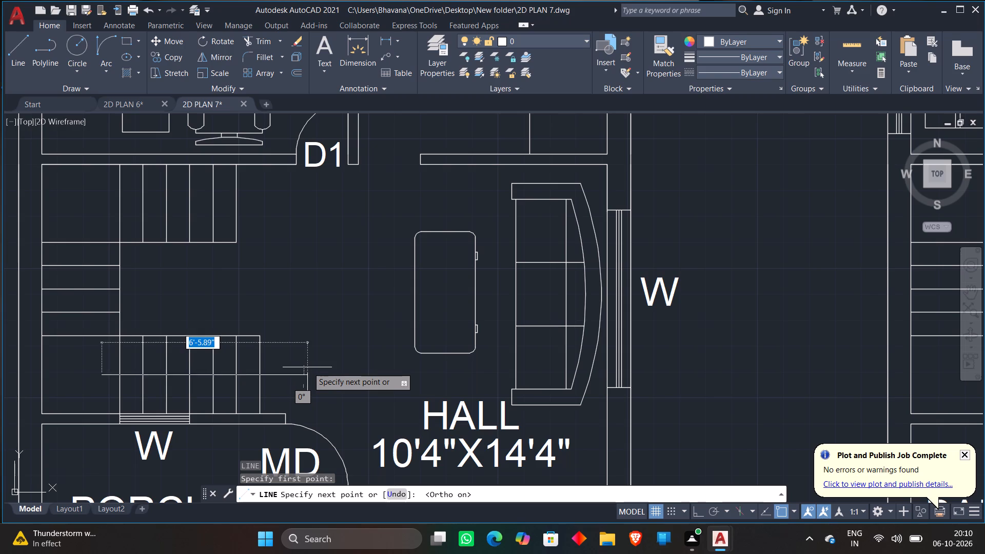
click(288, 369)
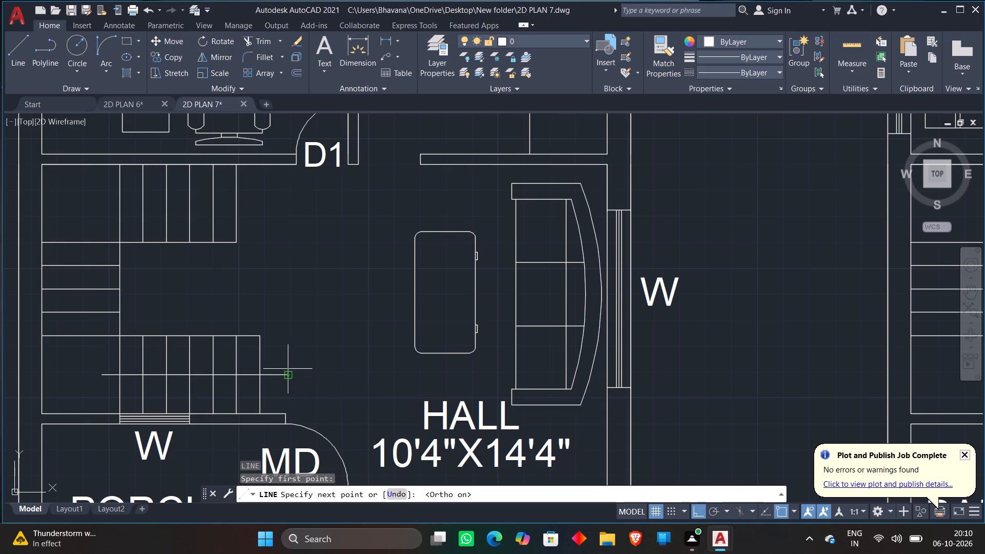
key(Escape)
Draw a matching horizontal line through the lower stair flight of the first floor, extending past both ends of its treads.
scroll(373, 369, down, 1)
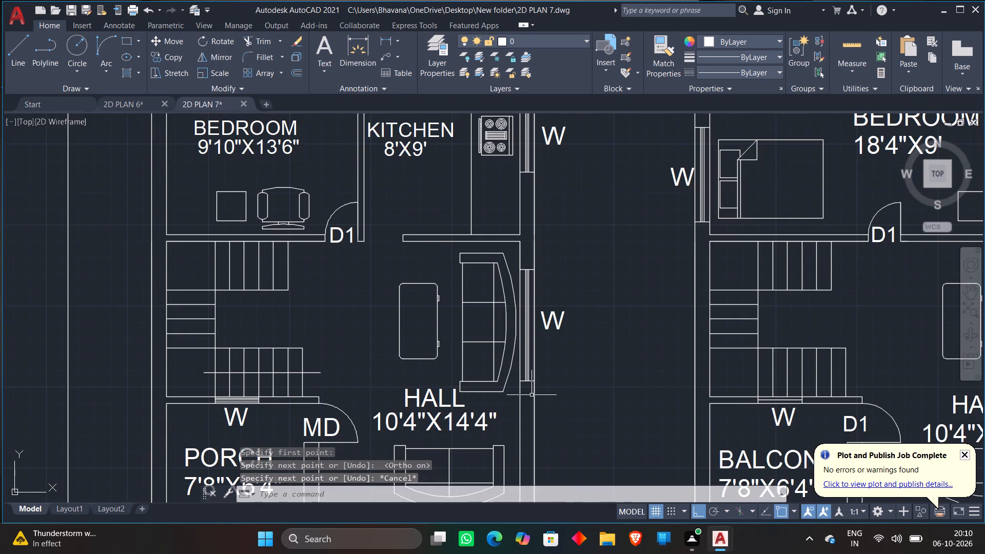
key(l)
key(Return)
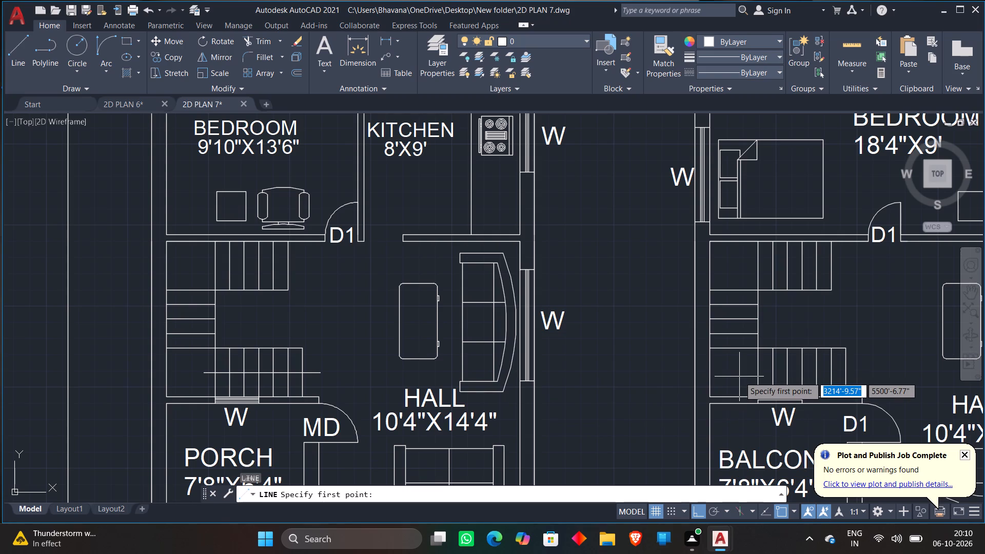
click(740, 376)
click(903, 378)
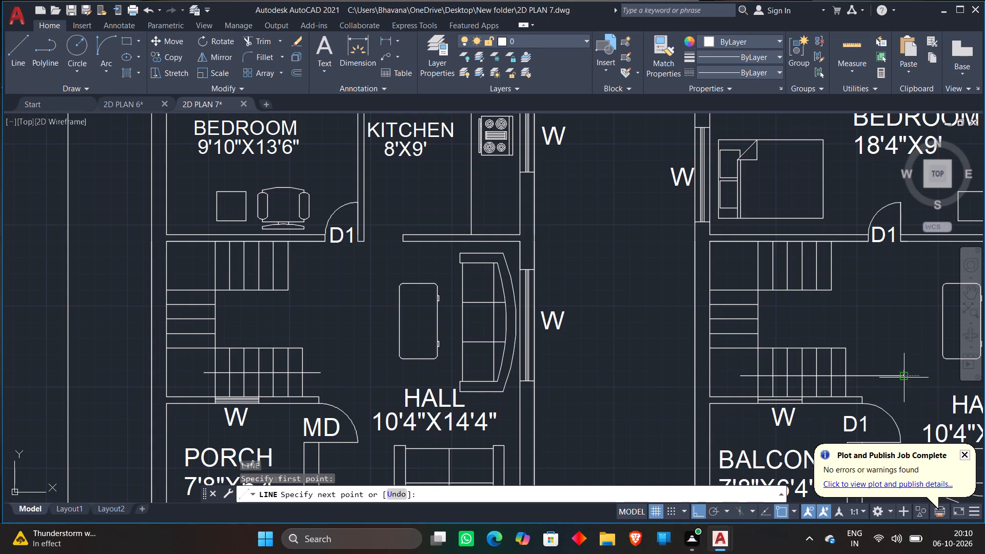
key(Escape)
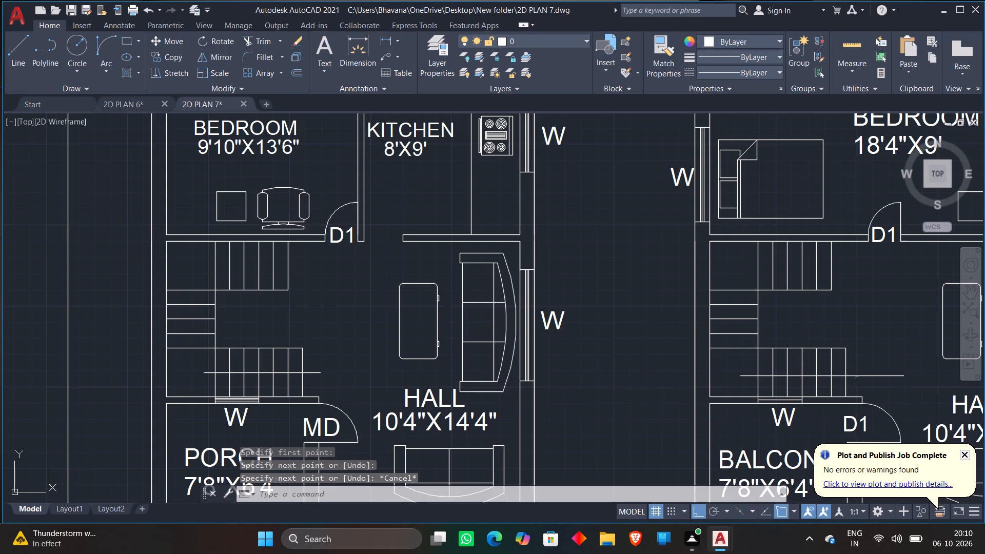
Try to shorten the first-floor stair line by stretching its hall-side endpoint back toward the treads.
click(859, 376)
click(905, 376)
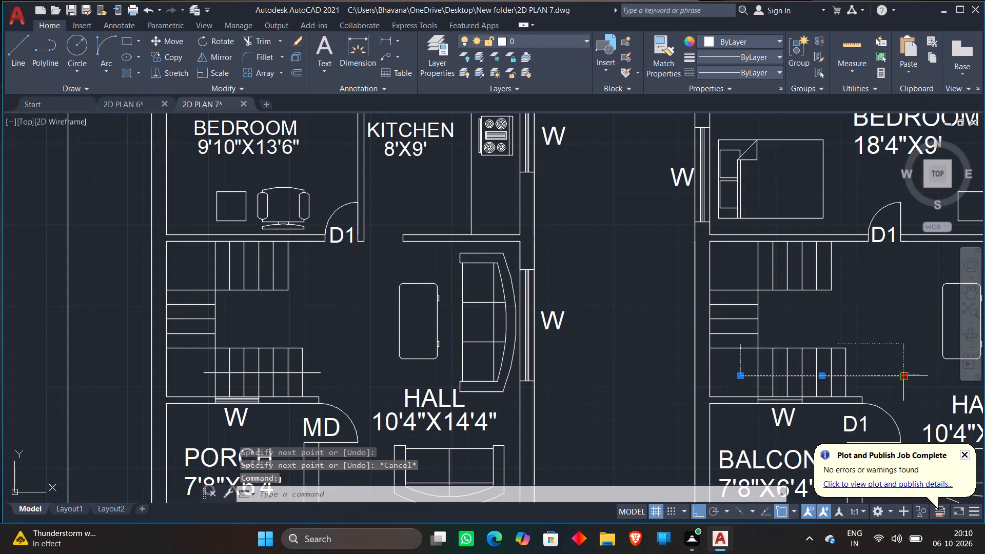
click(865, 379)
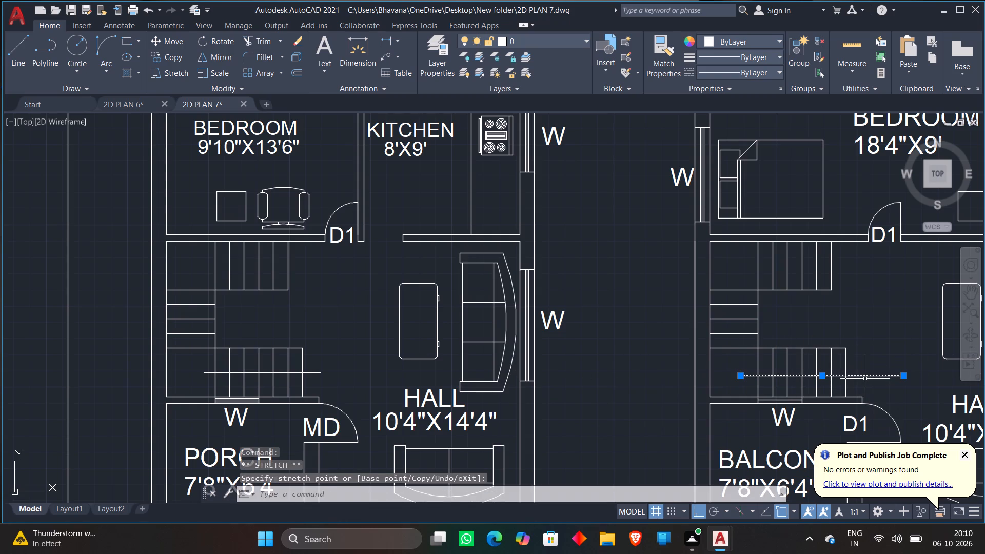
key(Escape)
Draw a 6" vertical line upward from the left end of the ground-floor stair line.
scroll(167, 377, up, 1)
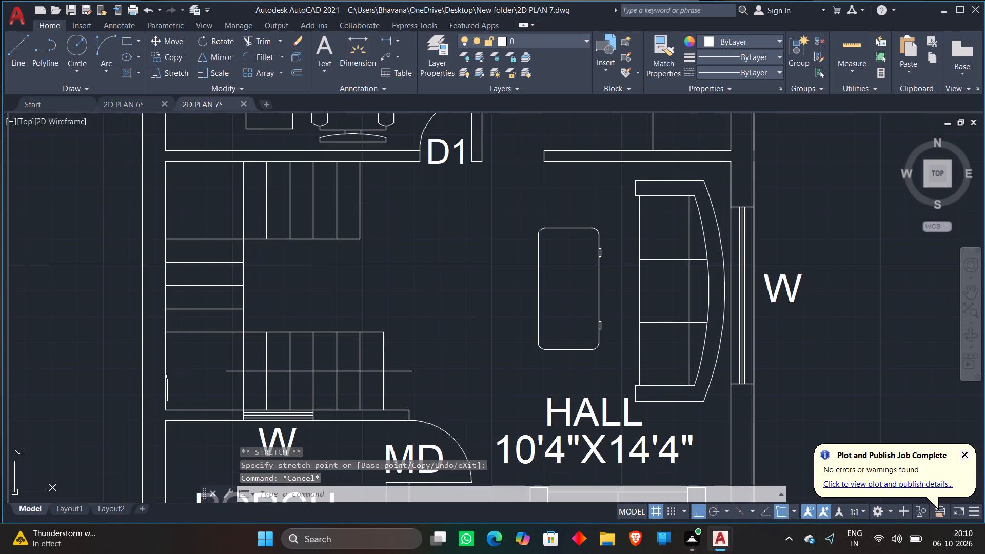
key(l)
key(Return)
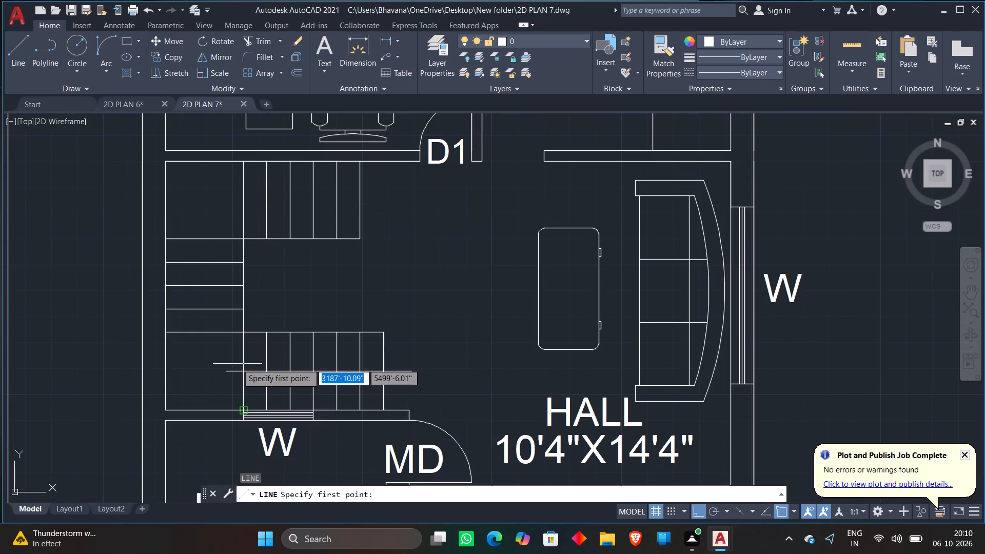
click(232, 370)
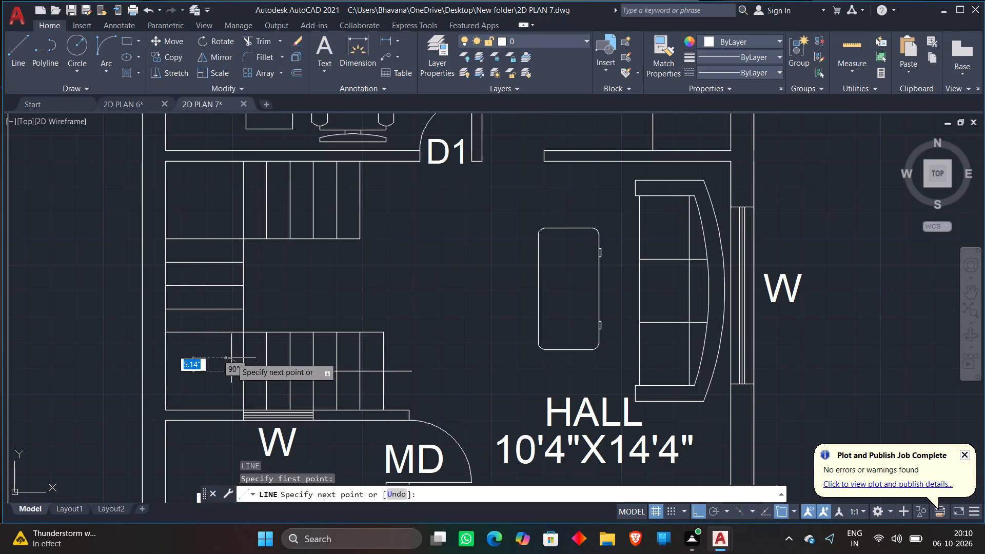
key(8)
key(BackSpace)
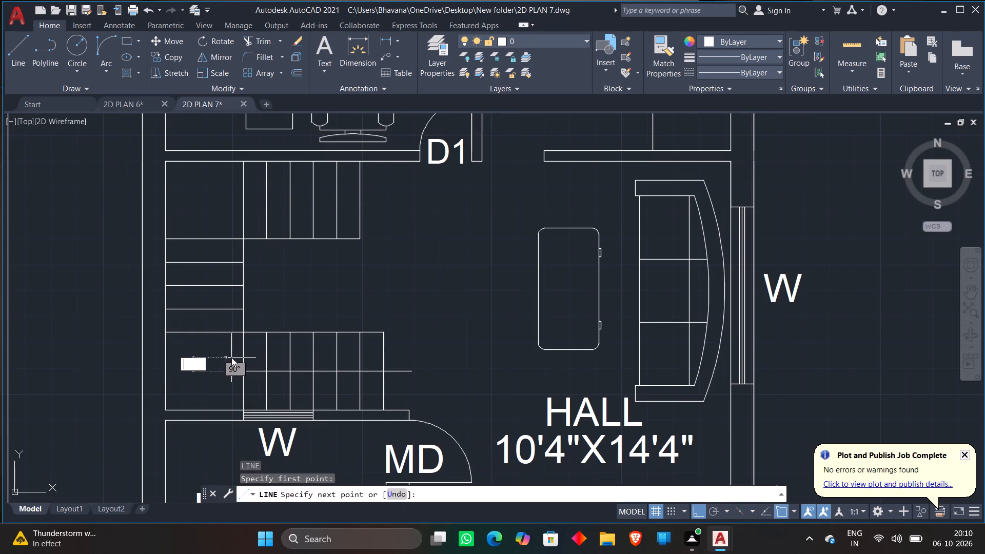
key(6)
key(shift+quotedbl)
key(Return)
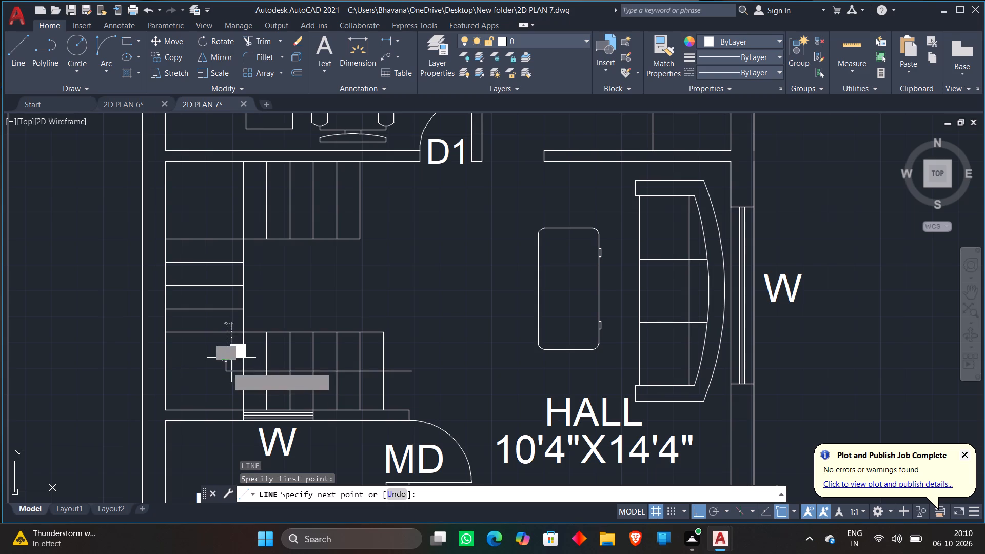
key(Escape)
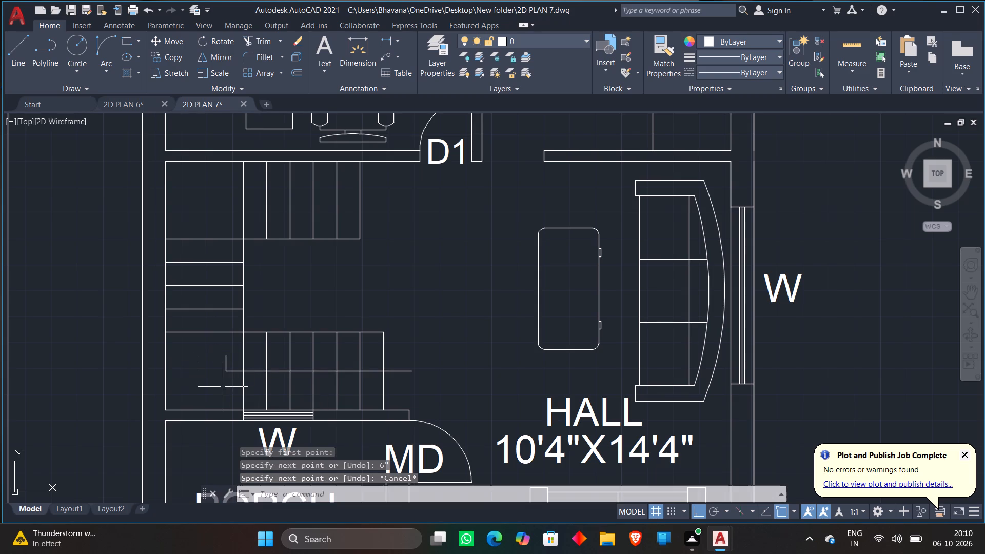
Draw a 6" vertical line downward from the left end of the ground-floor stair line.
key(l)
key(Return)
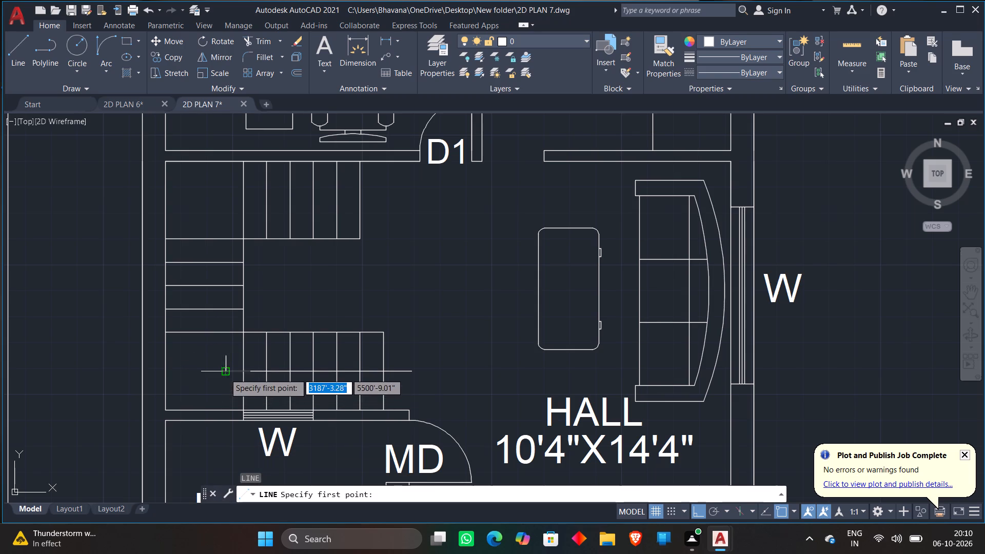
click(225, 373)
key(6)
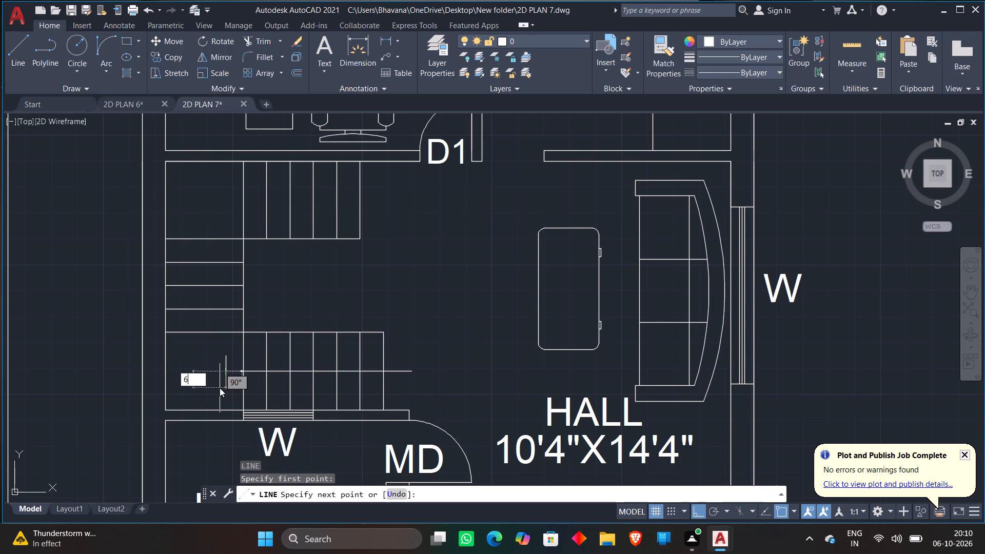
key(apostrophe)
key(BackSpace)
key(shift+quotedbl)
key(Return)
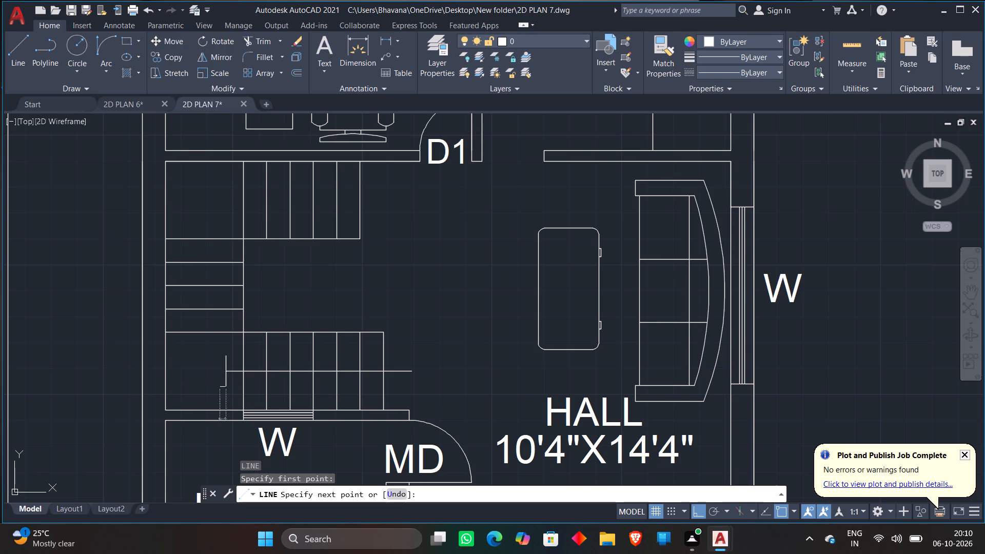
click(220, 388)
key(Escape)
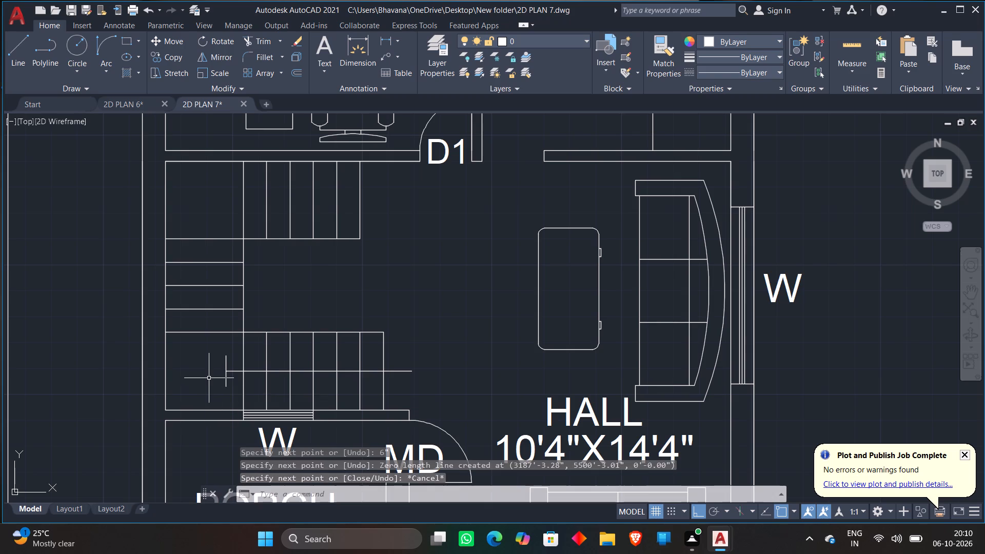
Draw an 8" horizontal line leftward from the left end of the ground-floor stair line to set the arrow tip.
key(l)
key(Return)
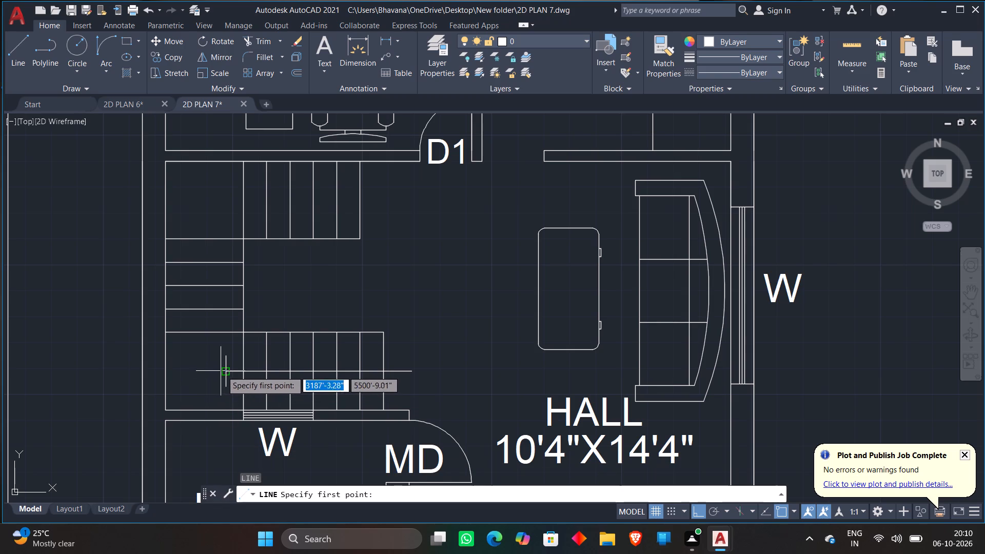
click(229, 372)
key(8)
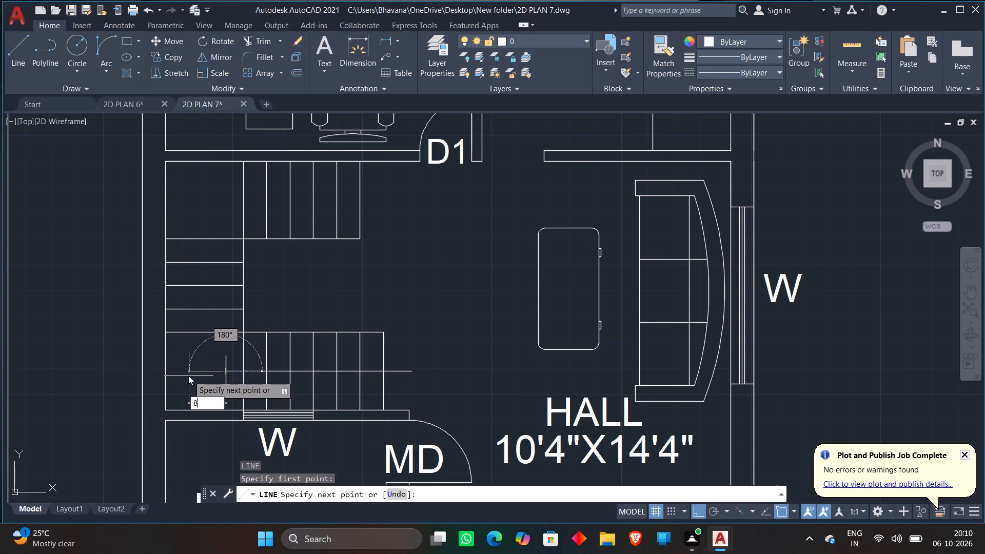
key(shift+quotedbl)
key(Return)
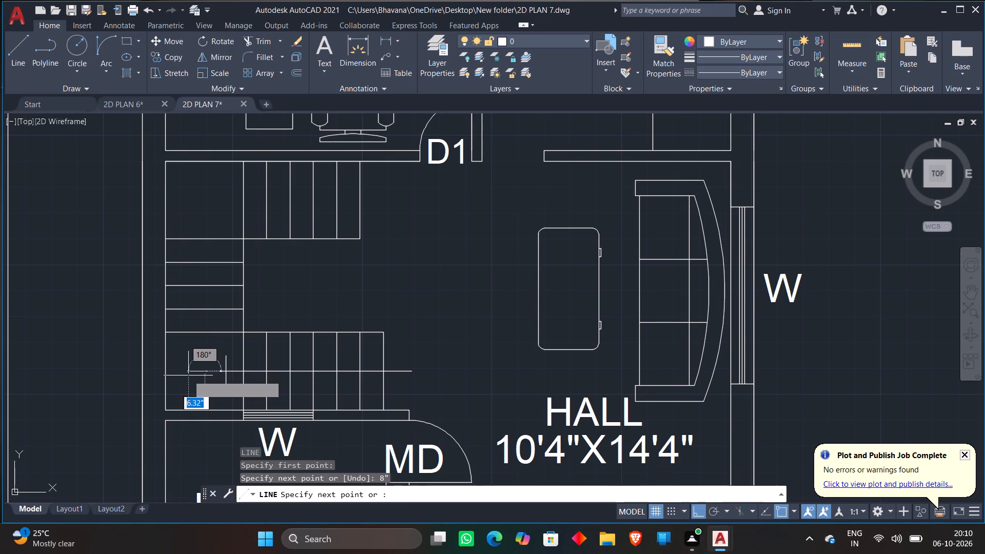
key(Escape)
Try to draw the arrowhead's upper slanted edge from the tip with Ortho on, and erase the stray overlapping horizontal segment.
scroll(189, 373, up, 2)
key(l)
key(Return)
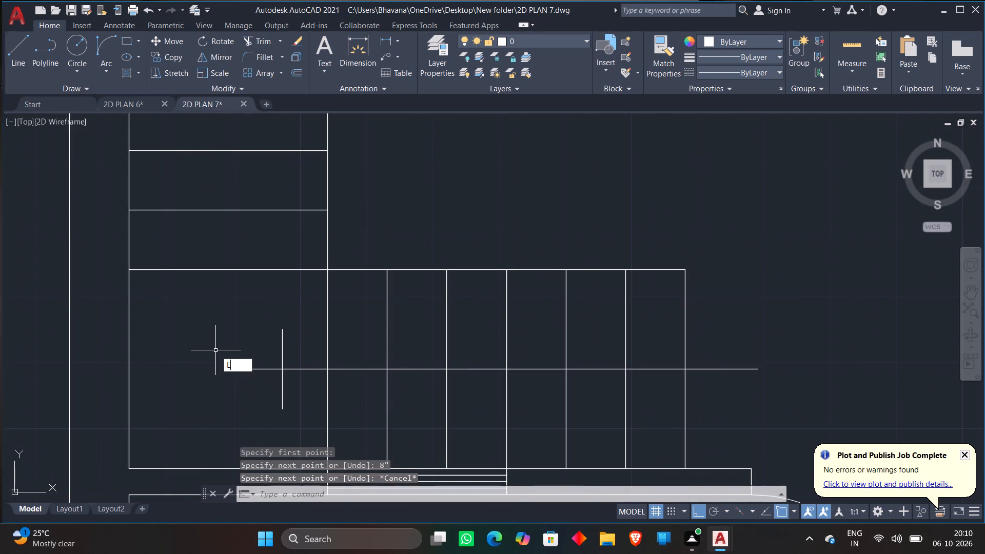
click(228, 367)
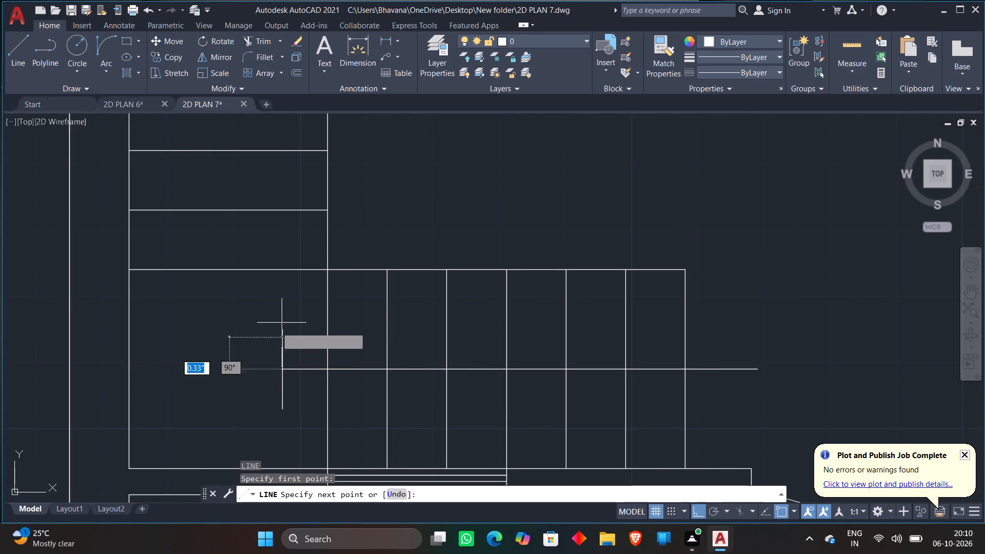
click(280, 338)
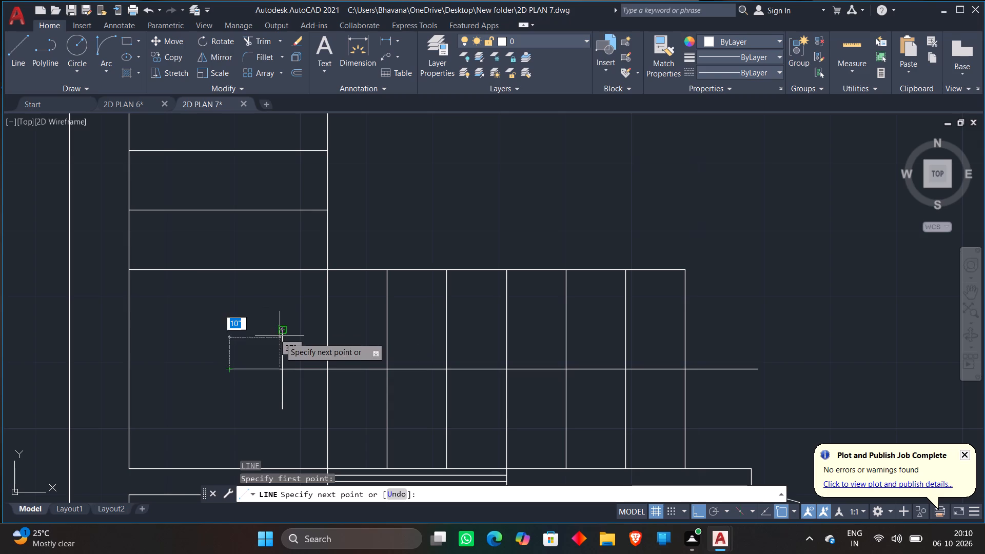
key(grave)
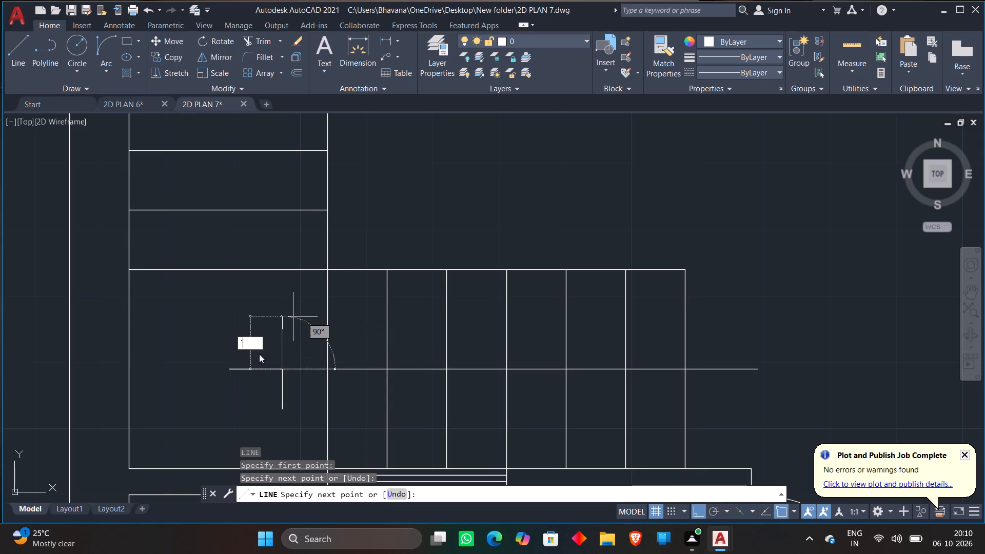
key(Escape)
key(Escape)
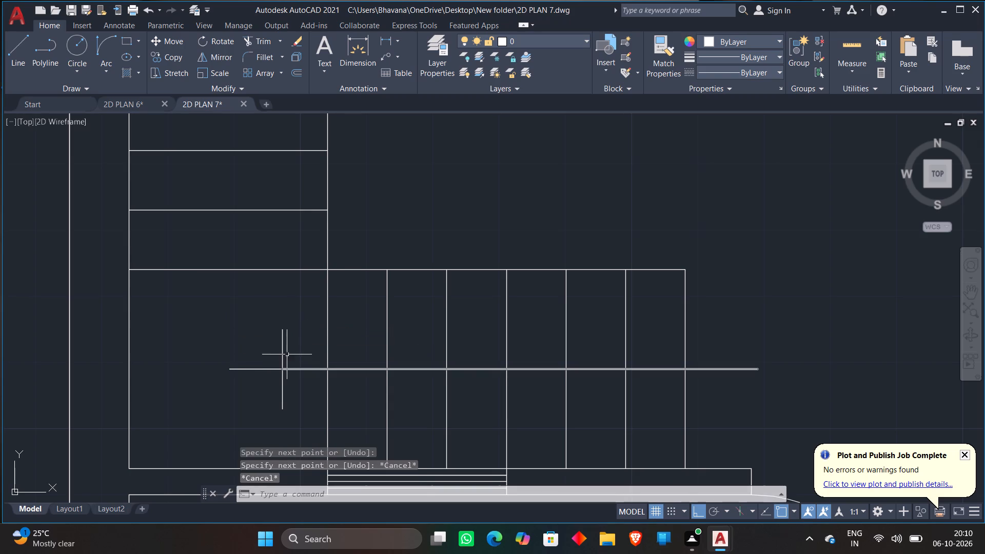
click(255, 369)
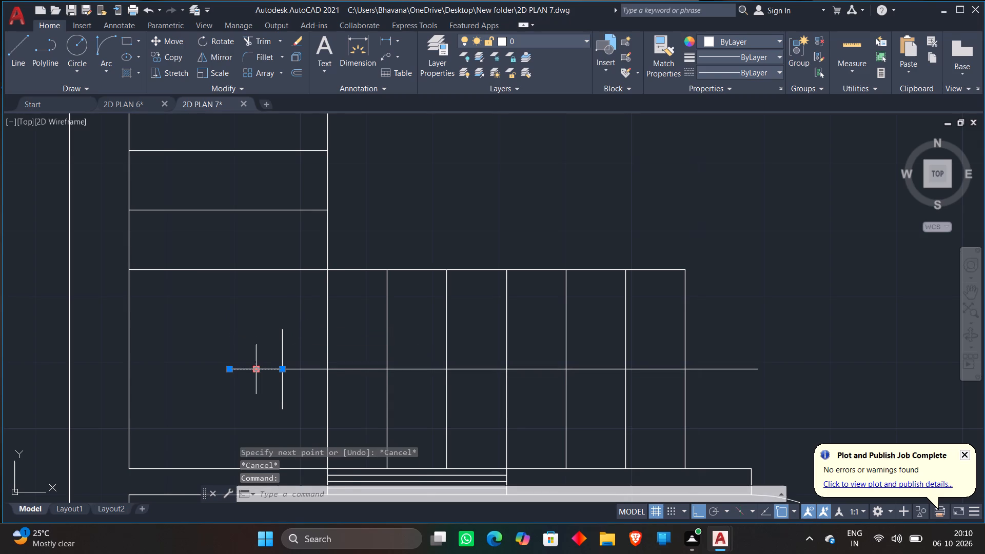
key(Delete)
With Ortho off, draw two slanted lines from the arrow tip to the upper and lower ends of the short vertical line.
key(l)
key(Return)
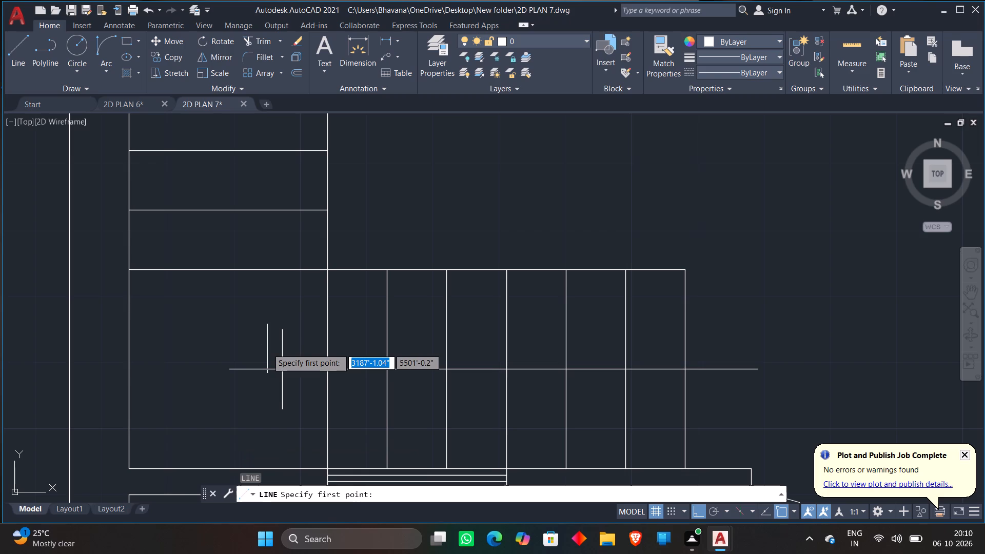
key(F8)
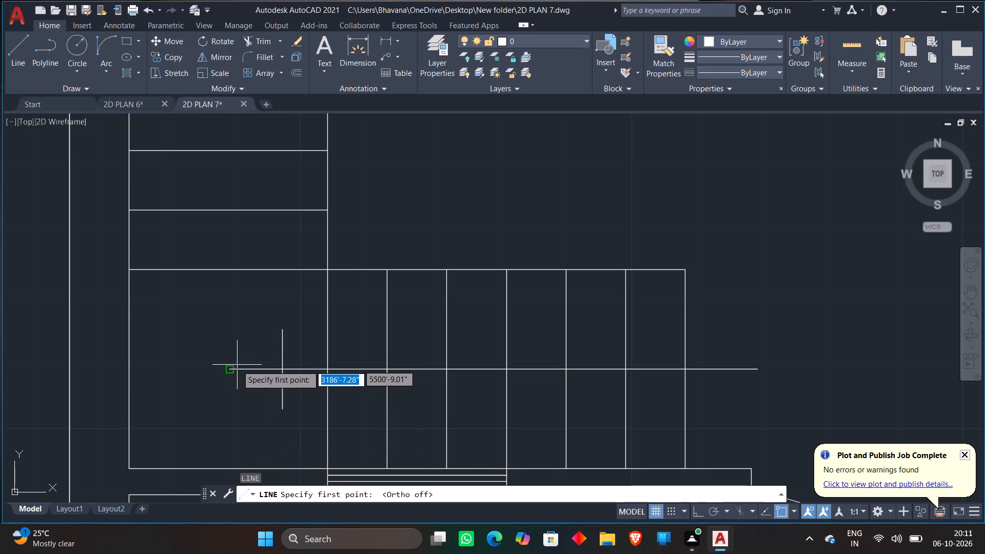
click(231, 371)
click(293, 324)
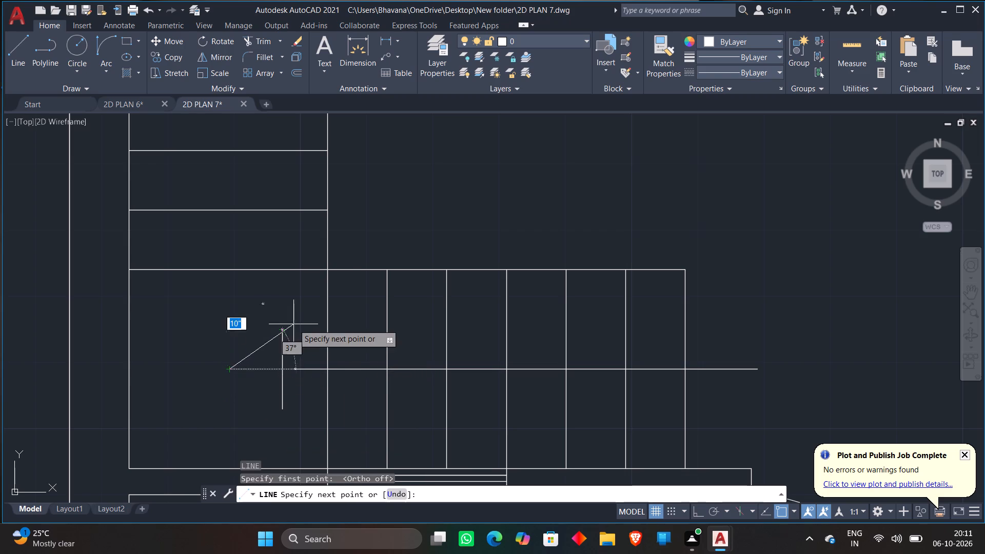
key(Escape)
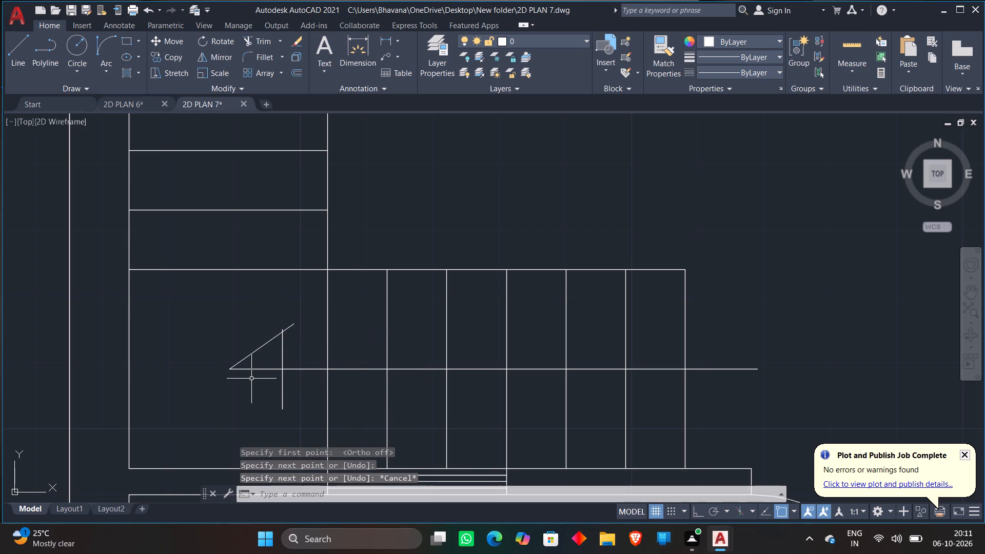
key(l)
key(Return)
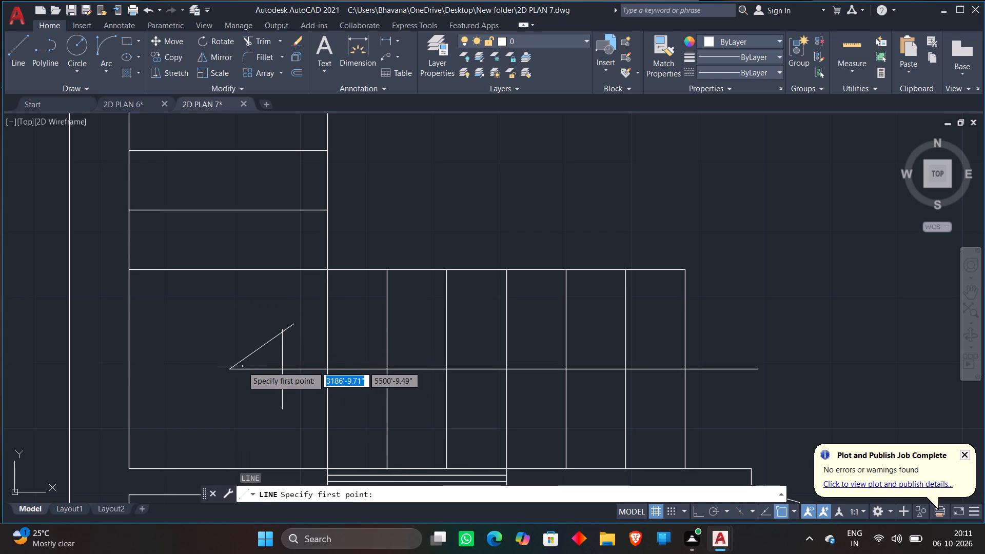
click(233, 368)
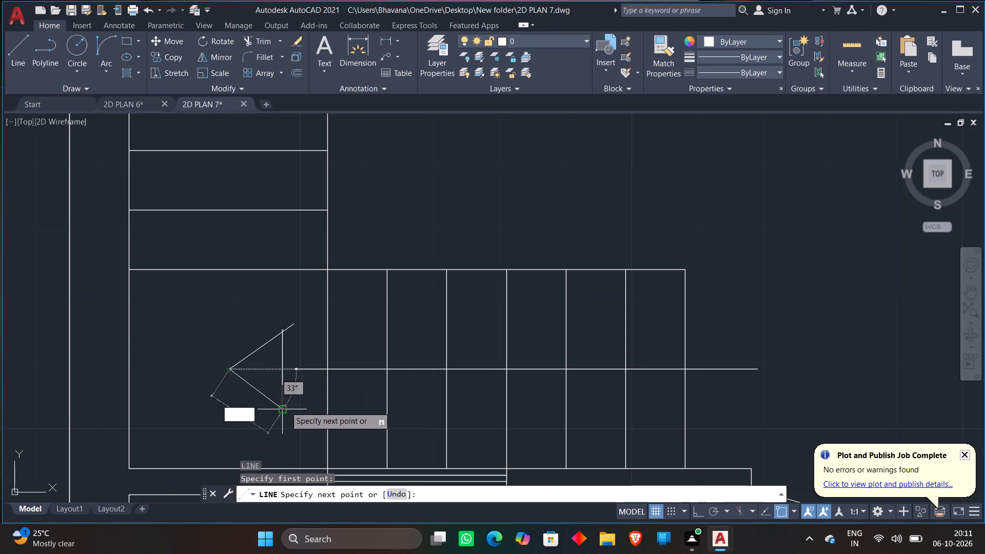
click(285, 406)
key(Escape)
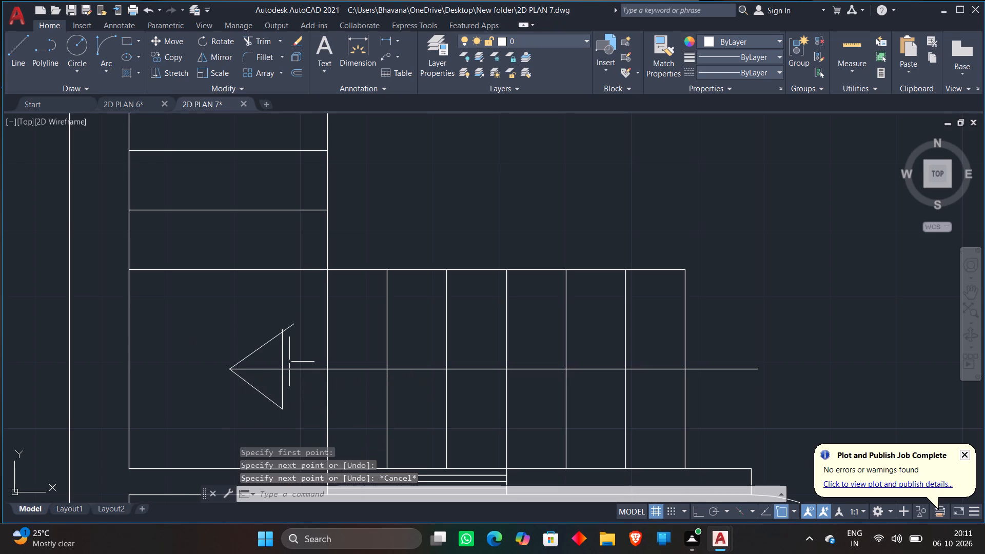
Trim the upper slanted line's overshoot and the piece of the stair line inside the arrowhead.
text(TR)
key(space)
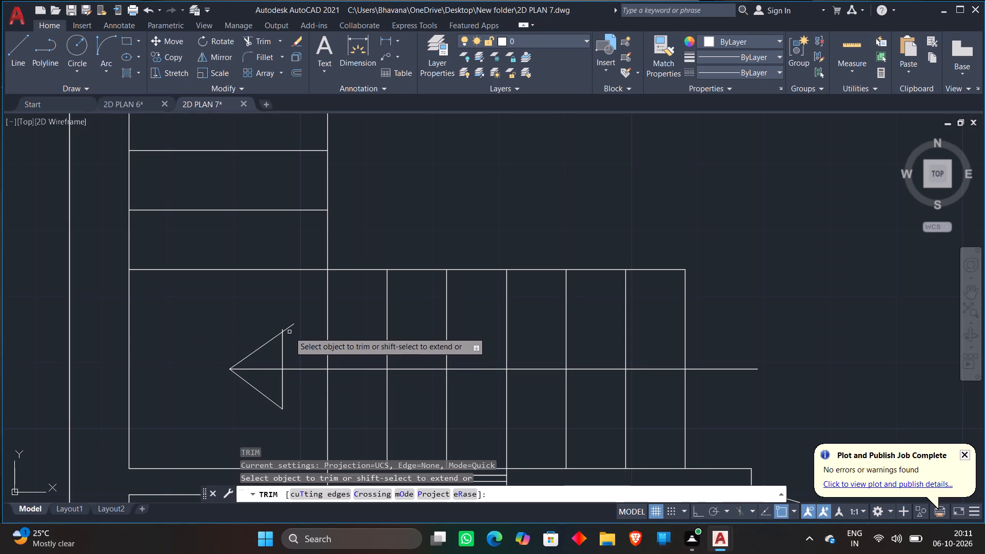
scroll(288, 326, up, 3)
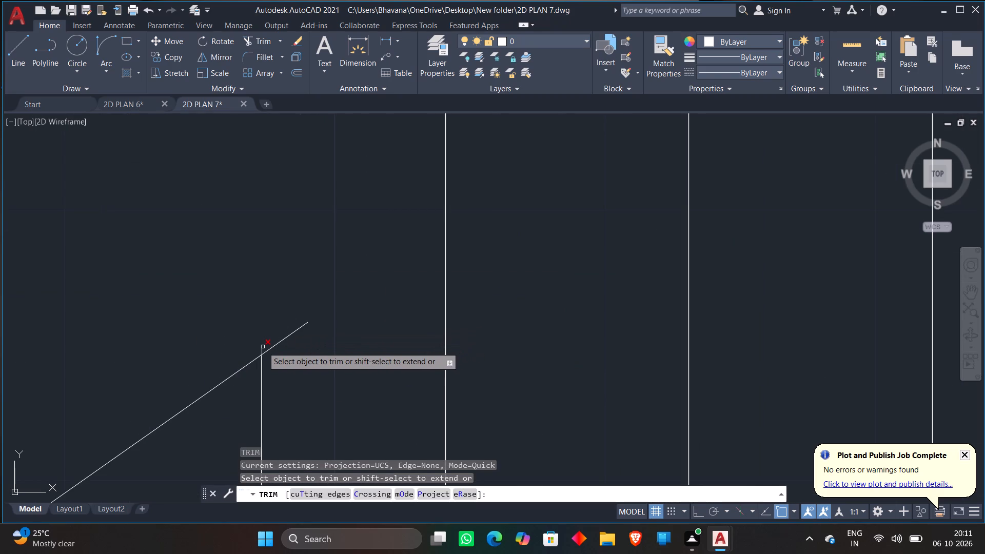
click(263, 347)
click(268, 350)
scroll(269, 350, down, 2)
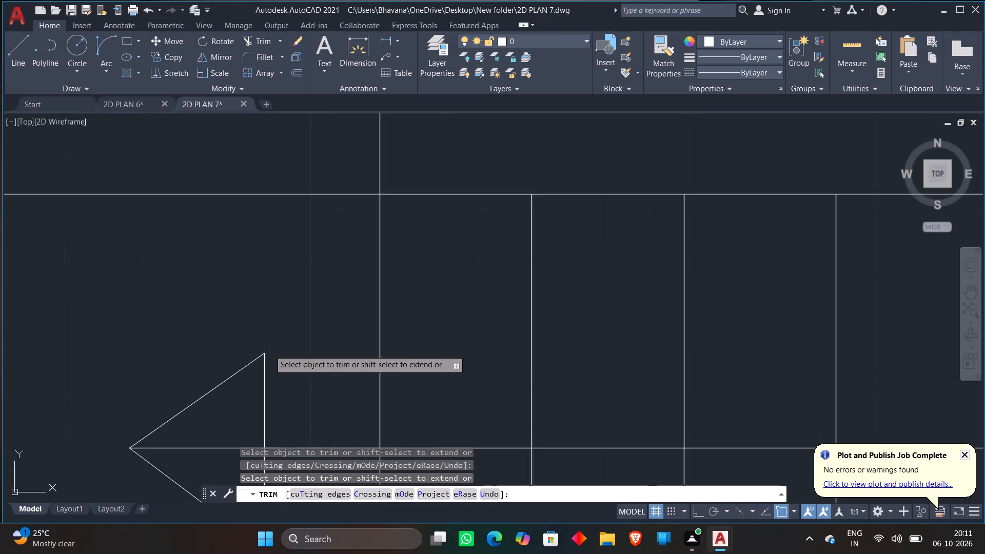
click(237, 410)
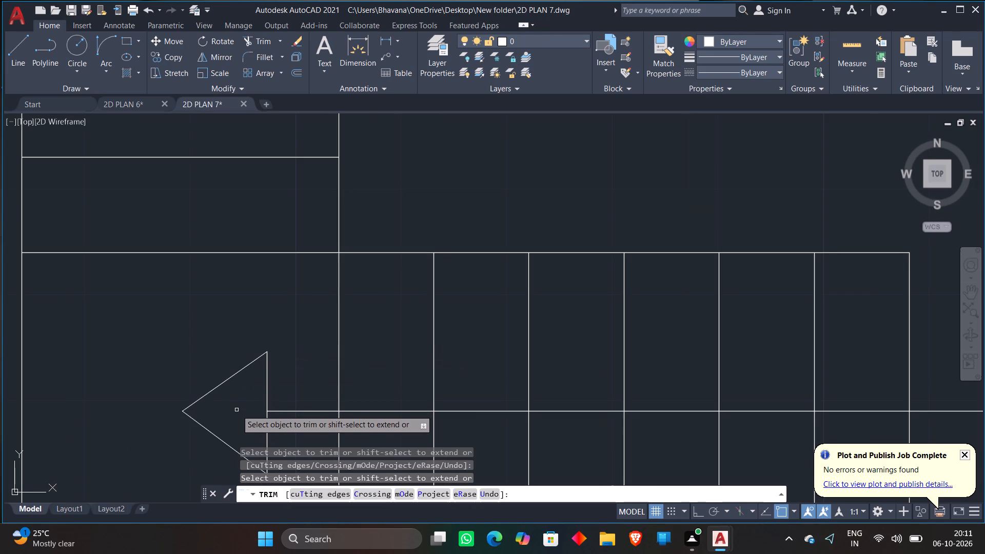
key(Escape)
Copy the triangular arrowhead from the midpoint of its vertical edge to the left end of the first-floor stair line.
scroll(263, 376, down, 2)
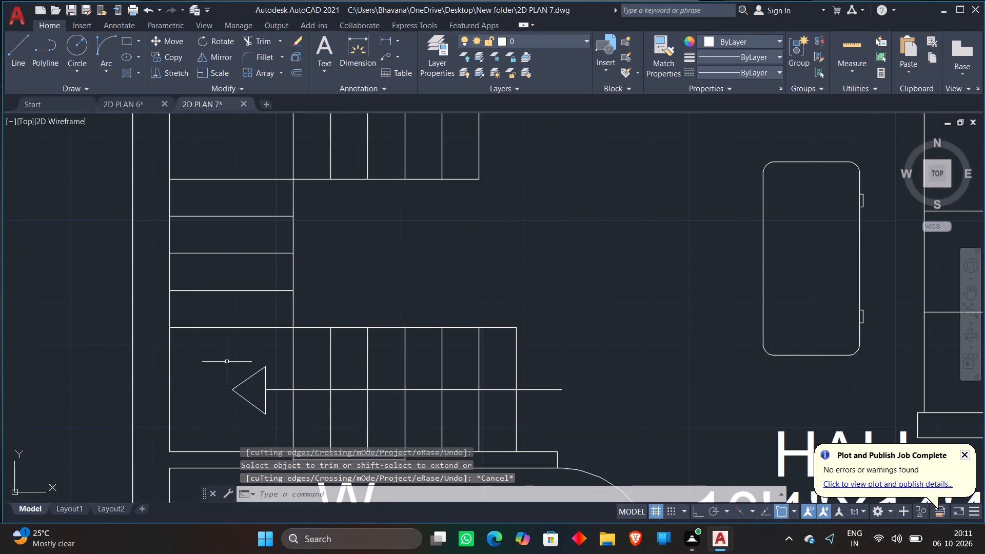
click(227, 361)
click(273, 425)
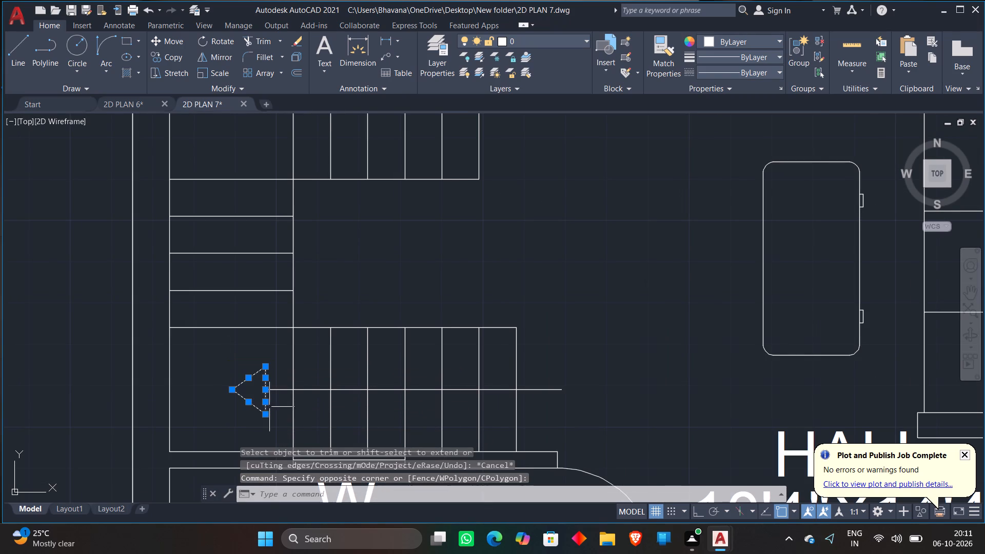
right_click(265, 394)
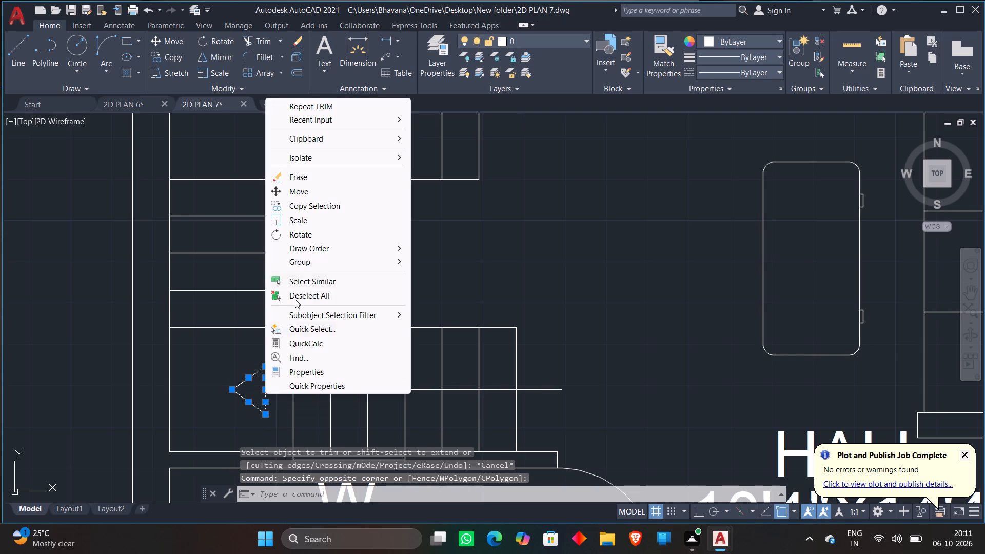
click(323, 207)
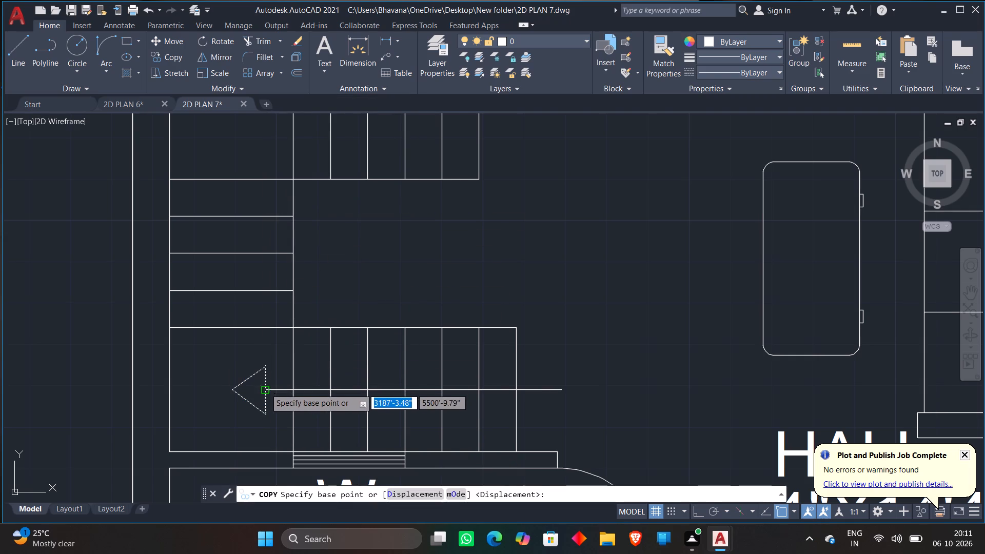
click(265, 388)
scroll(641, 407, down, 2)
middle_drag(645, 401, 301, 391)
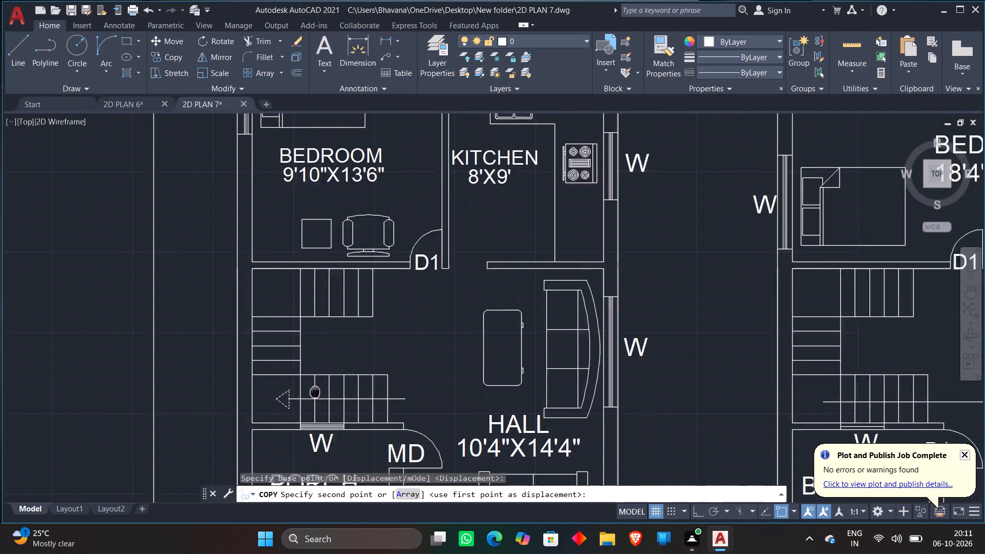
middle_drag(301, 391, 288, 390)
scroll(683, 390, up, 3)
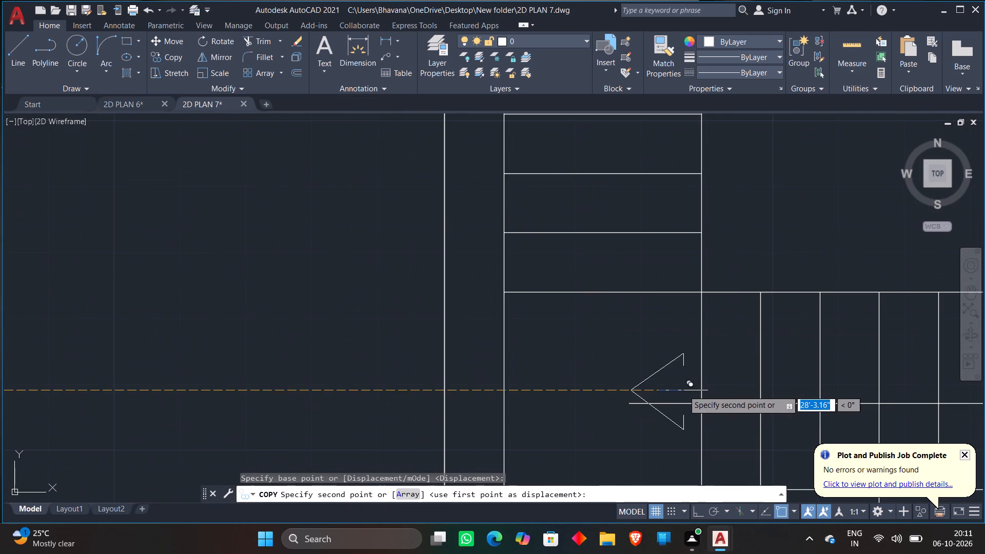
scroll(619, 410, up, 3)
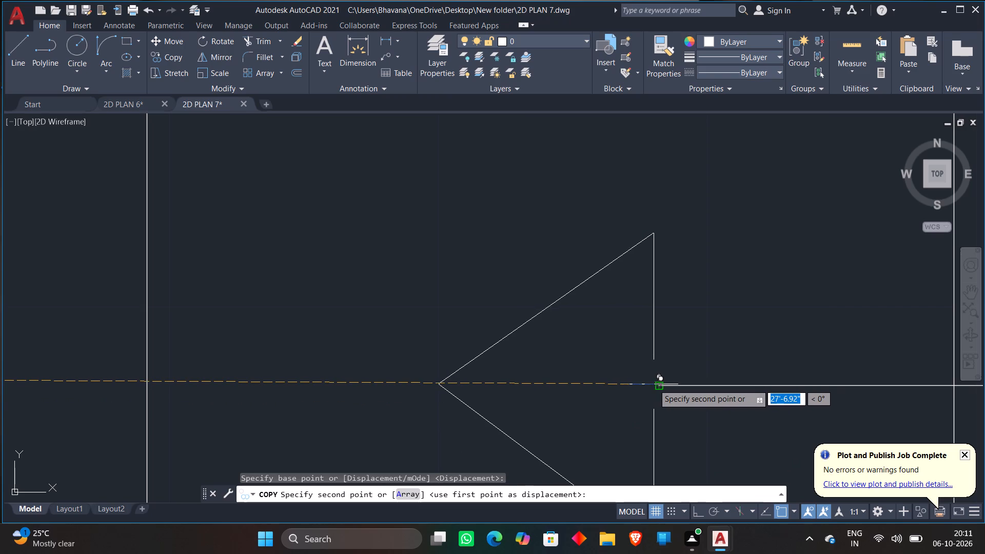
click(654, 384)
key(Escape)
scroll(676, 344, down, 2)
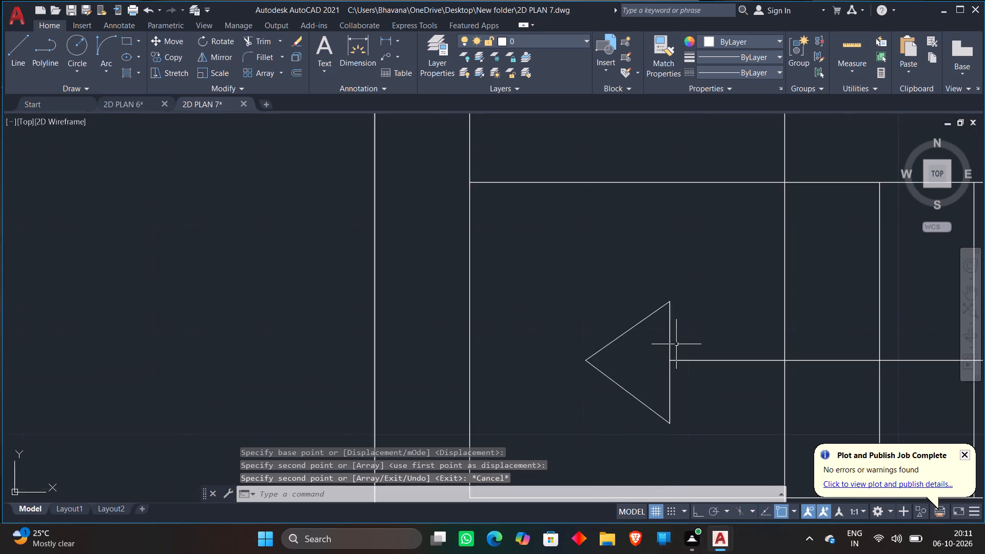
Save the 2D PLAN 7 drawing.
scroll(676, 344, down, 7)
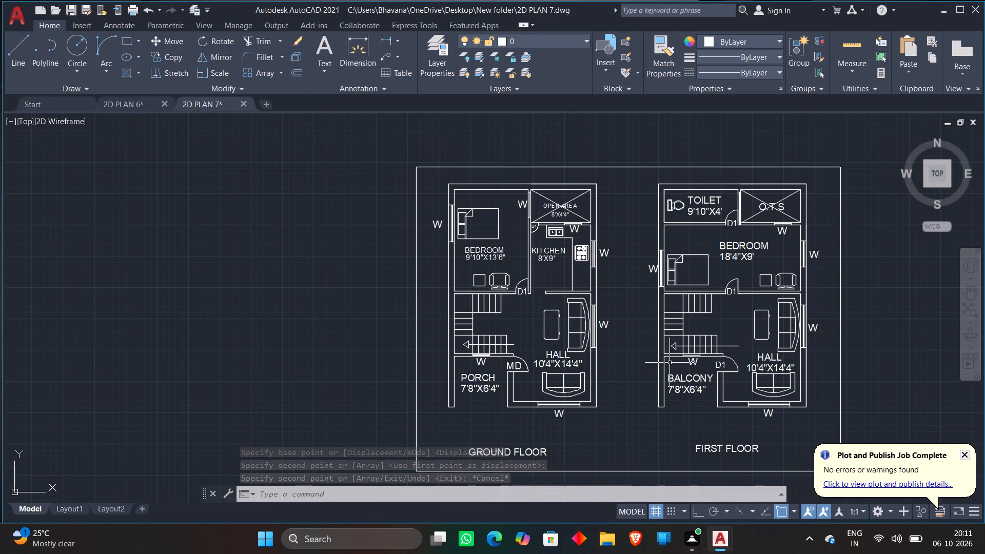
key(ctrl+s)
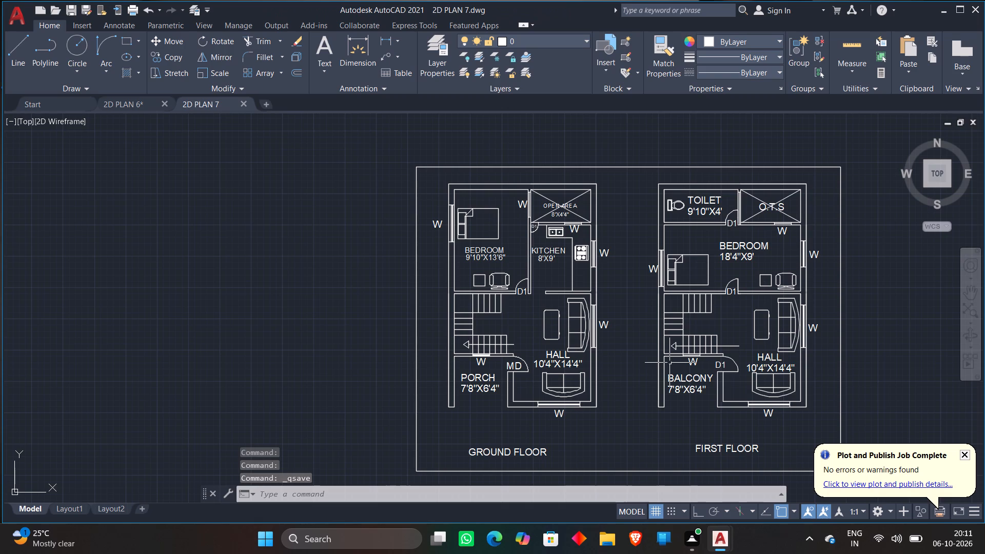
key(ctrl+s)
Plot the plan to PDF with the current window and A4 settings, overwriting the existing 2D PLAN 7 file.
key(ctrl+p)
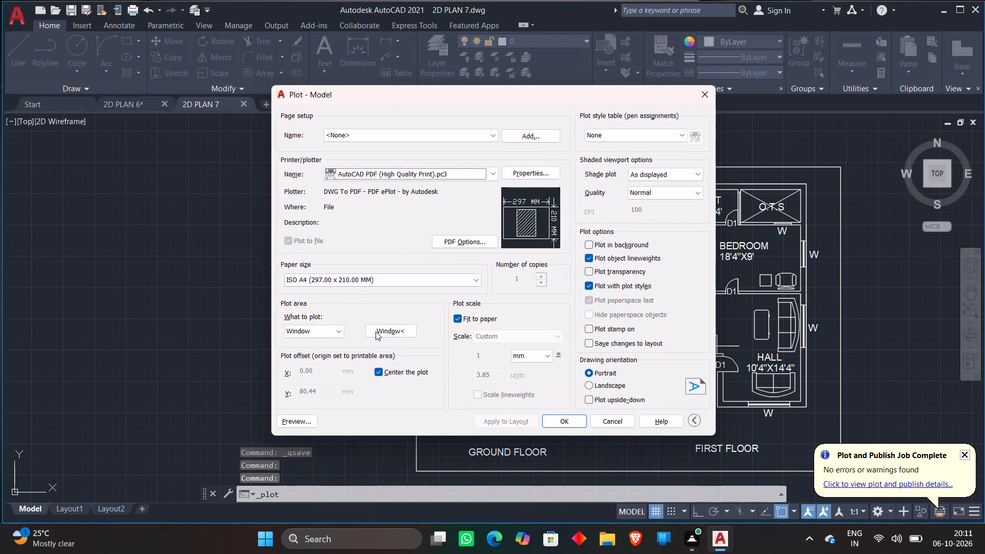
click(545, 422)
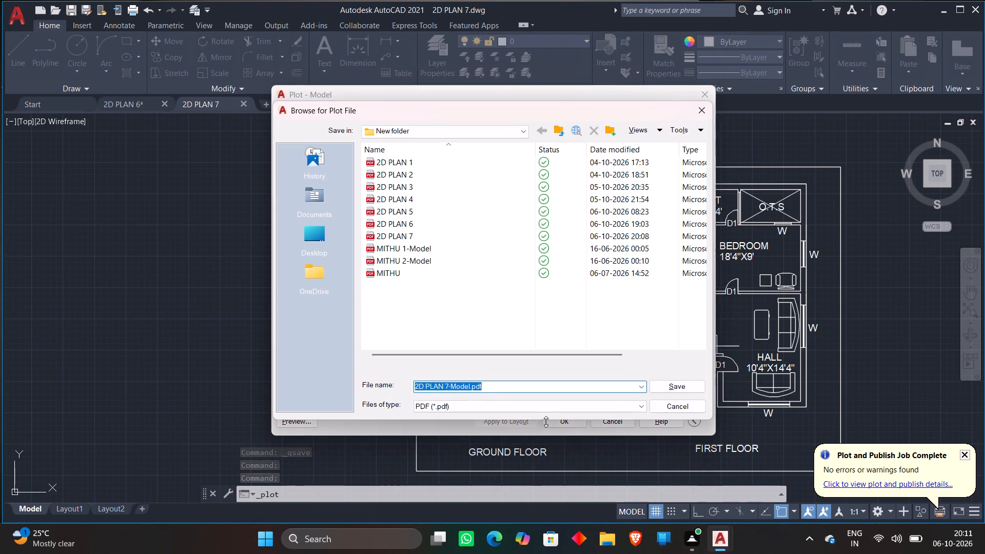
click(426, 232)
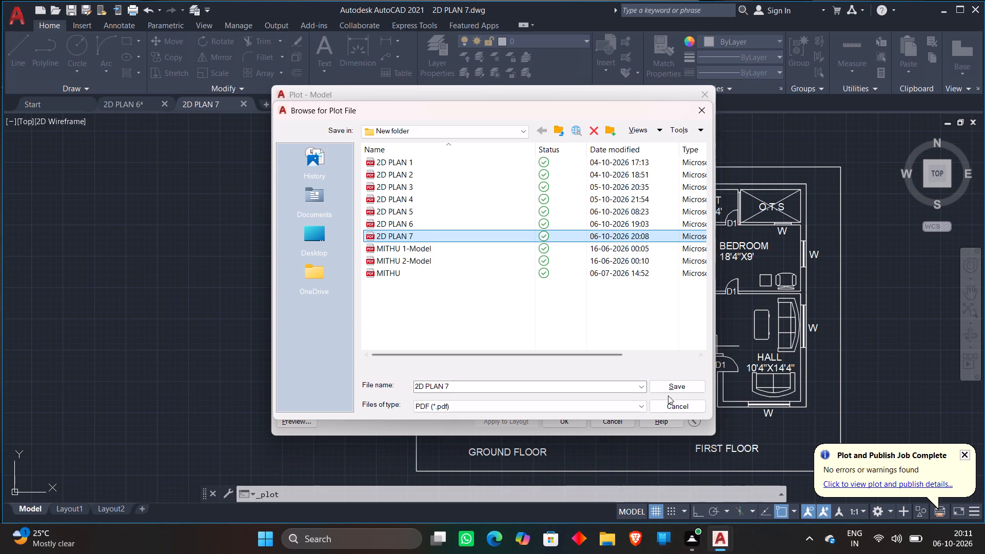
click(669, 387)
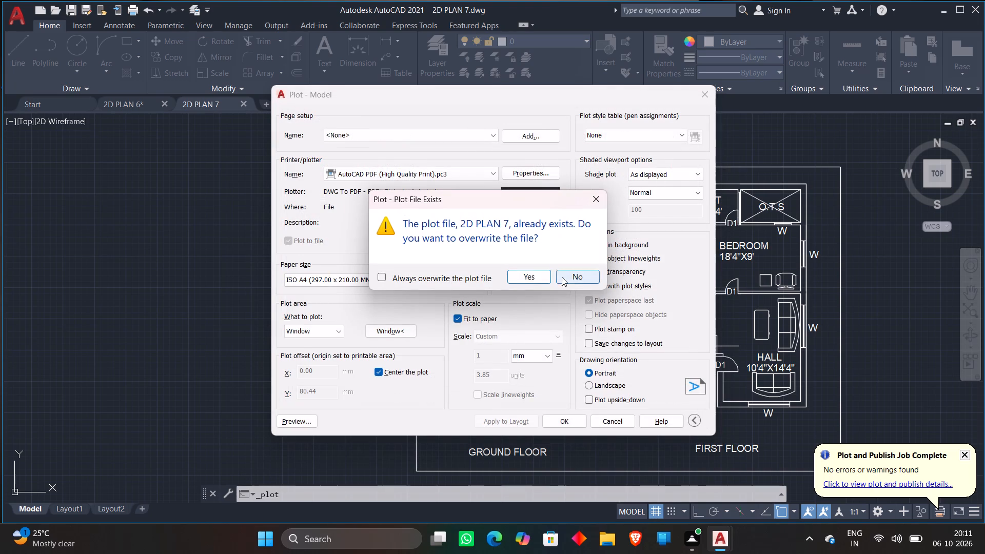
click(534, 273)
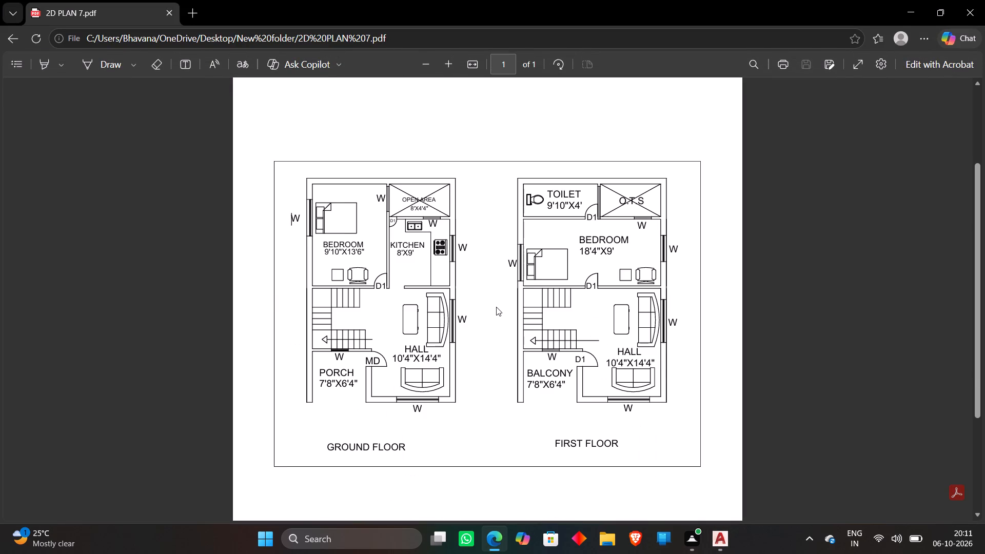
Close the plotted 2D PLAN 7 PDF and return to the AutoCAD drawing.
click(980, 4)
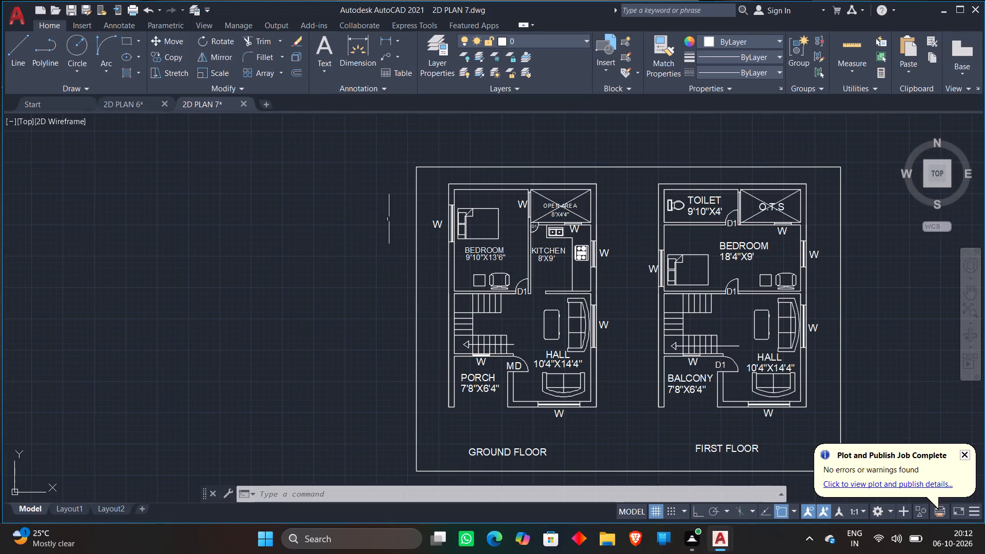
Scale up the GROUND FLOOR title below the ground-floor plan, picking a base point just above the text.
middle_drag(327, 254, 314, 255)
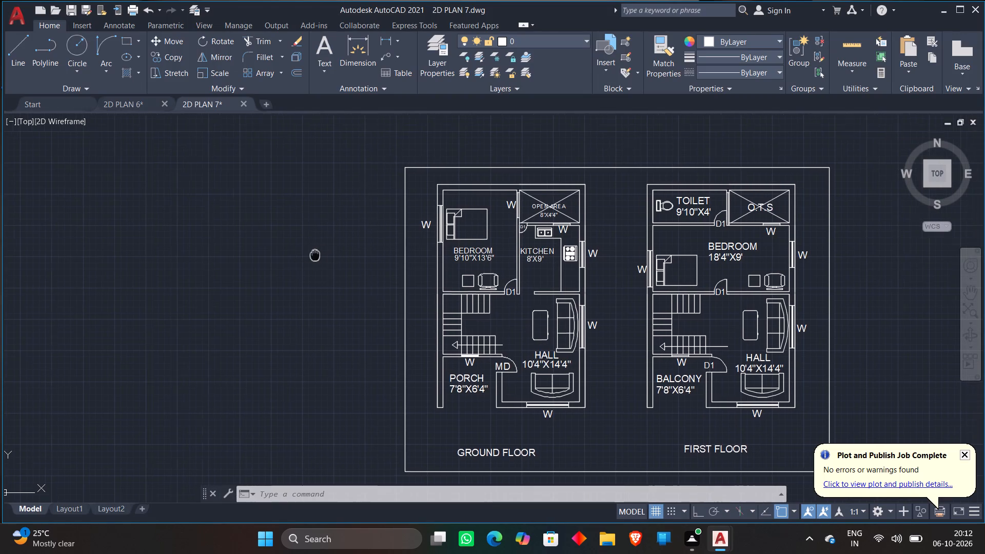
middle_drag(314, 255, 49, 240)
scroll(49, 240, down, 1)
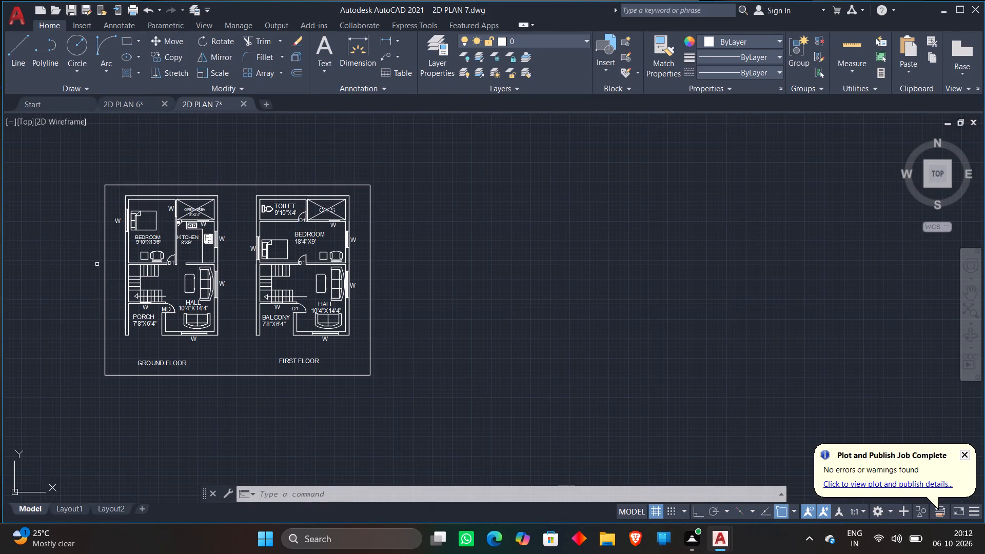
middle_drag(258, 418, 519, 476)
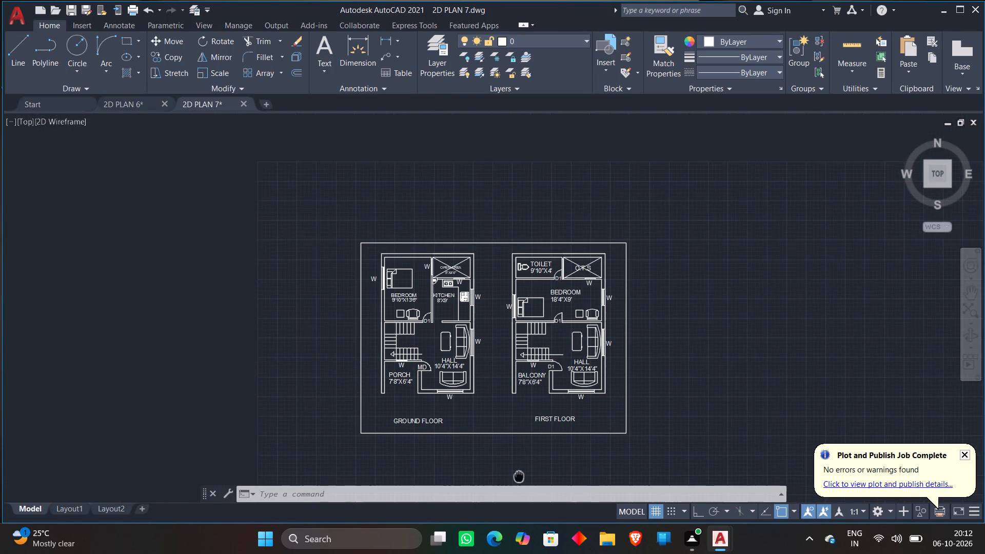
middle_drag(519, 476, 452, 456)
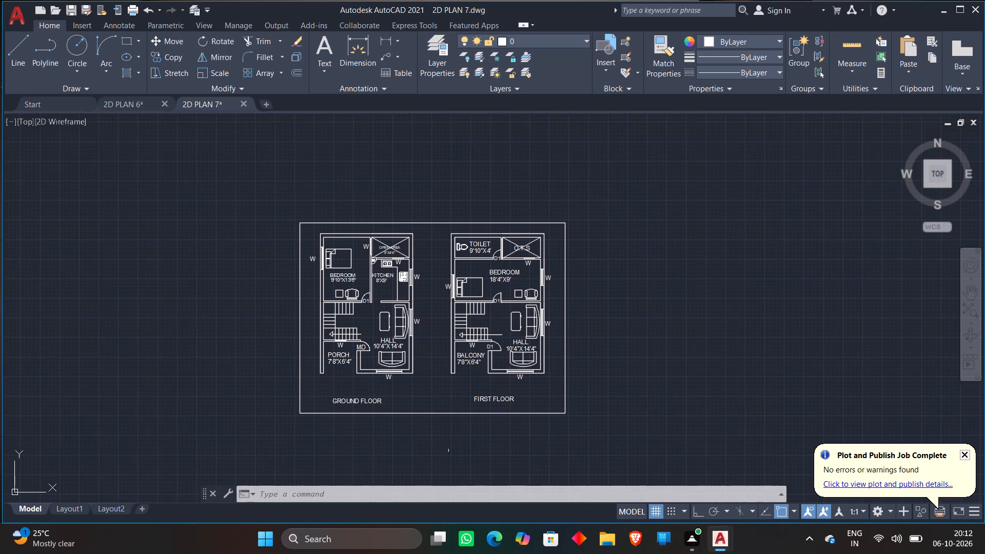
scroll(430, 411, up, 1)
click(337, 397)
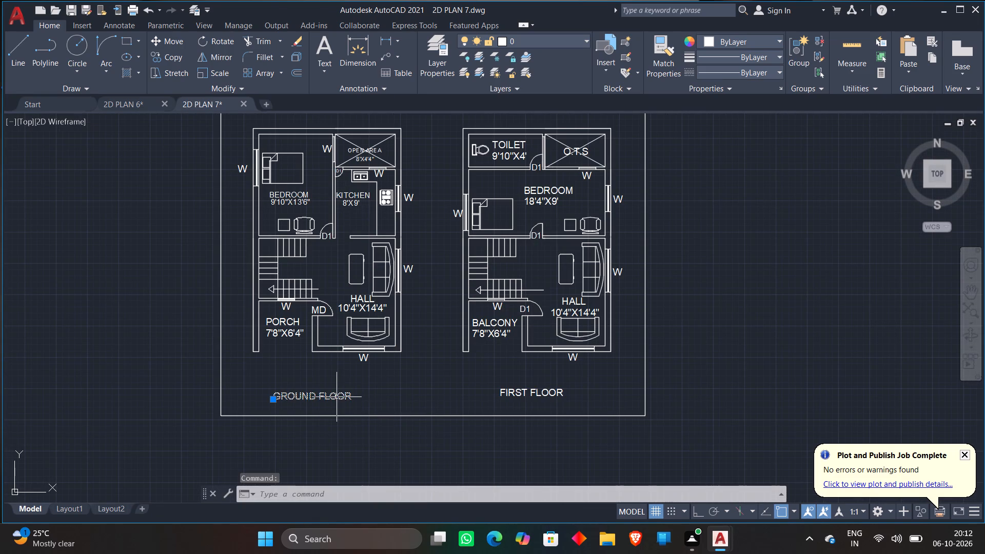
right_click(337, 397)
click(366, 198)
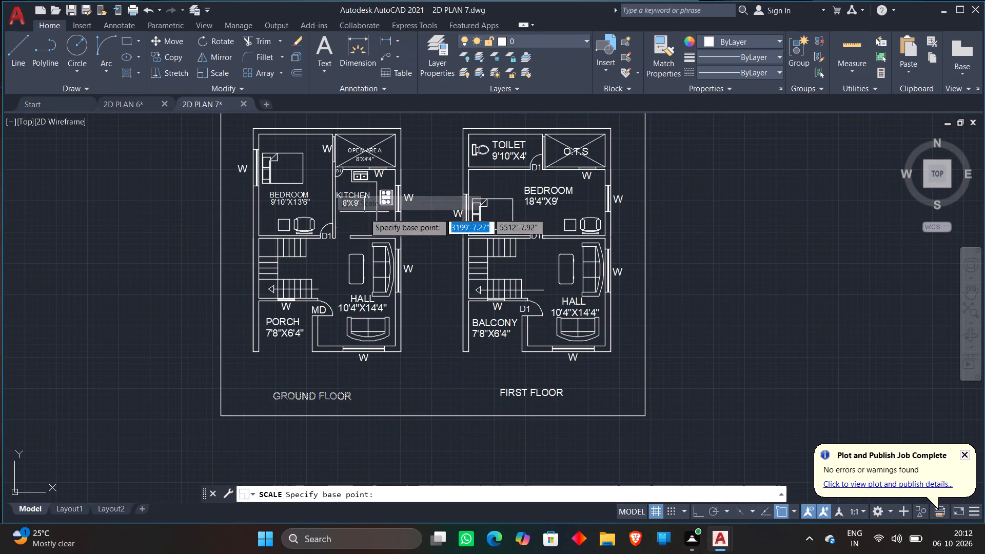
click(303, 386)
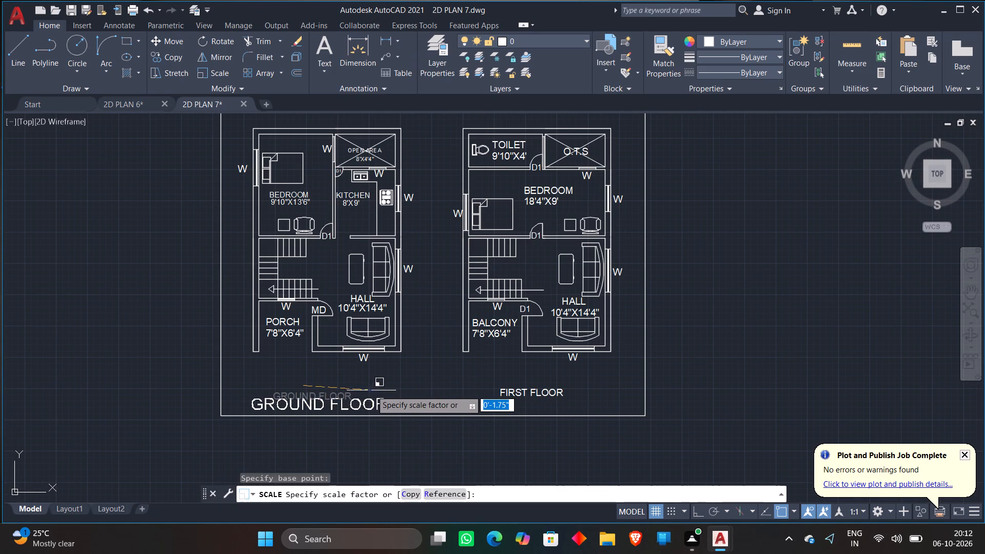
click(357, 392)
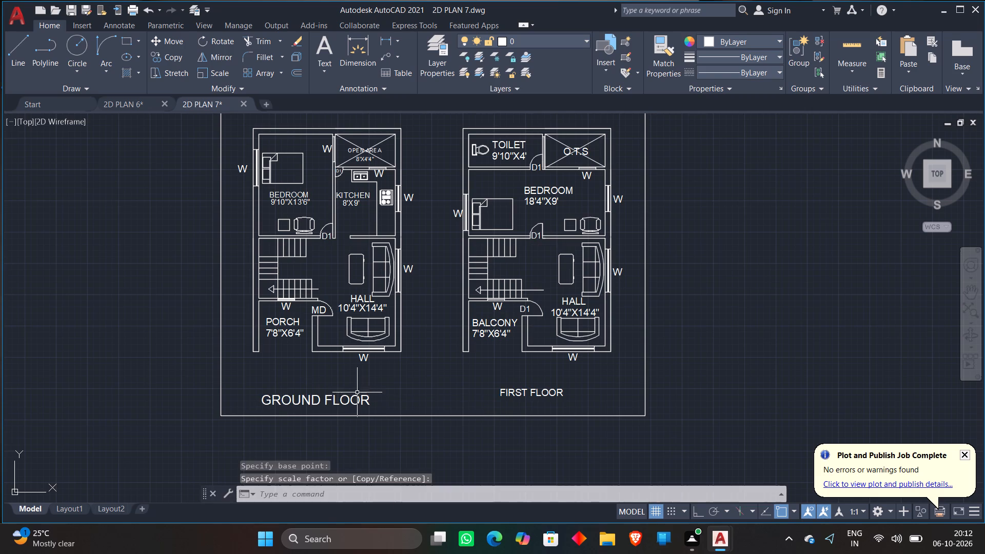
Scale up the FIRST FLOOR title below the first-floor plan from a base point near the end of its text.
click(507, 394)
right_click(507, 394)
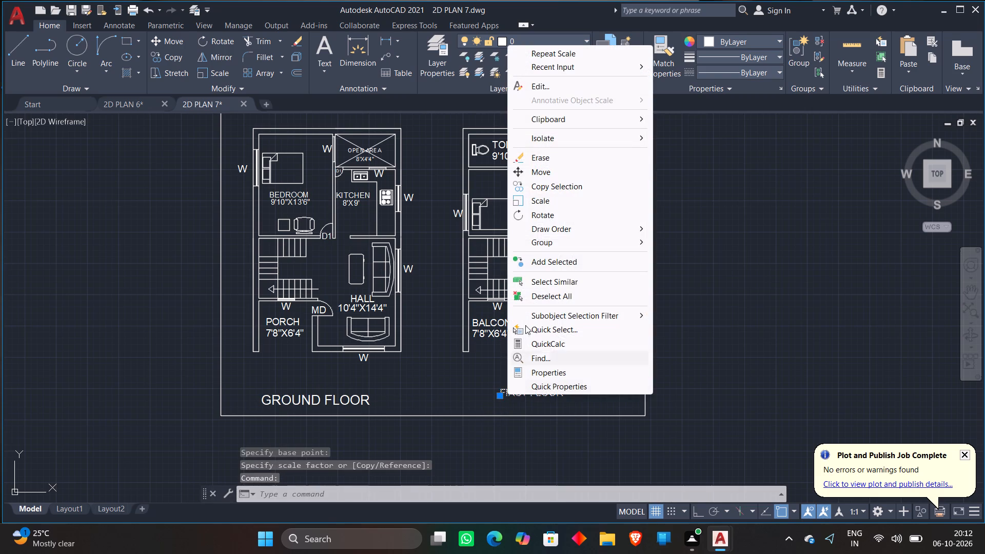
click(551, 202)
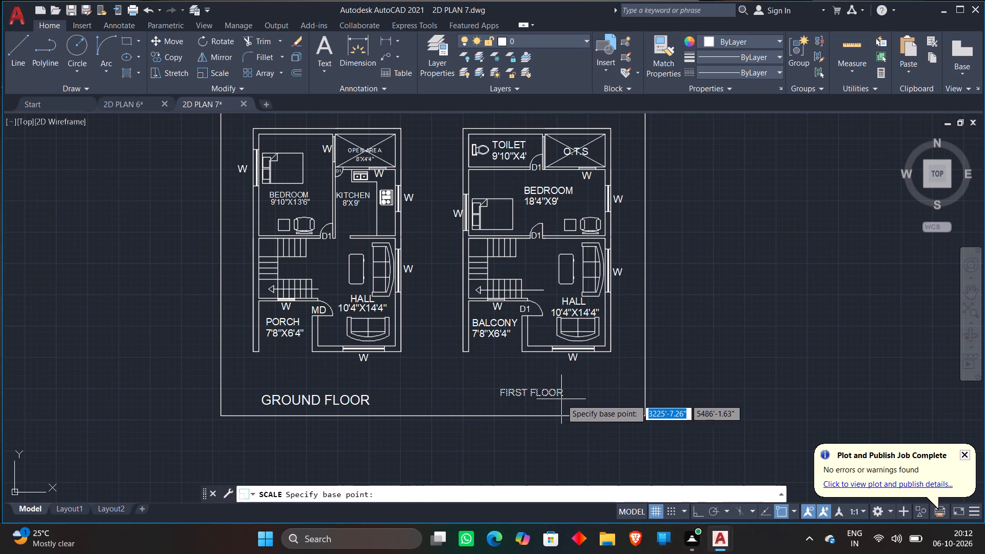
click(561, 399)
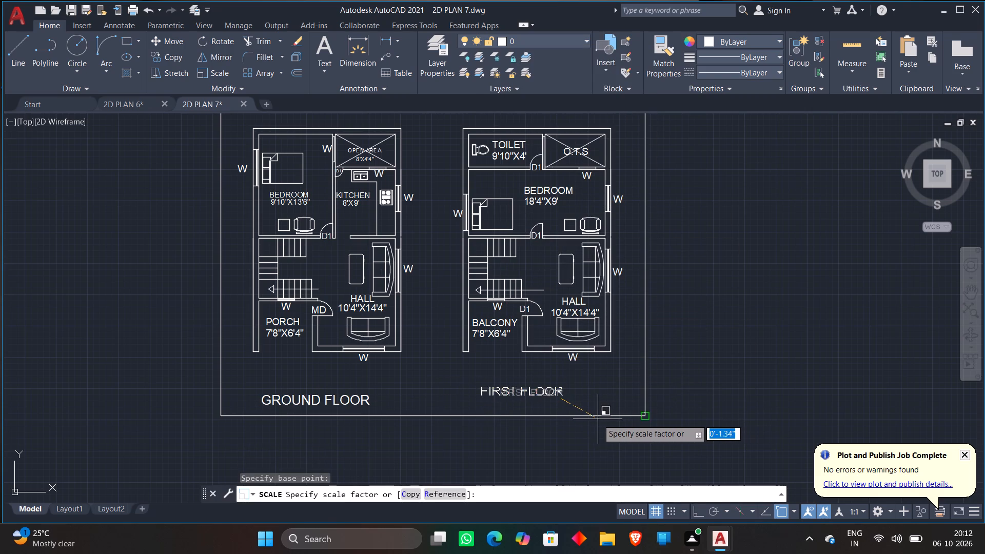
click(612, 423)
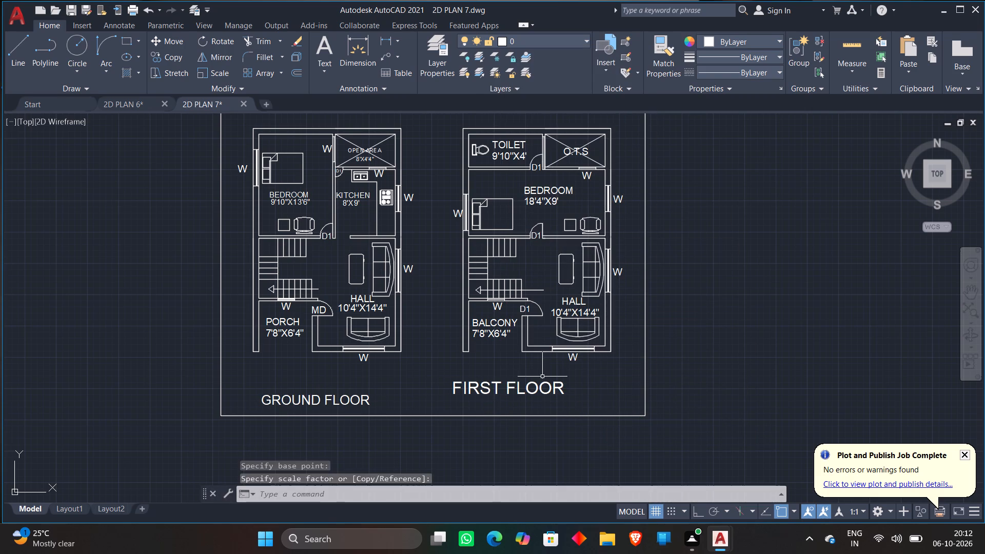
Move the enlarged GROUND FLOOR title about 1'-11" up and to the right, level with the FIRST FLOOR title.
click(340, 398)
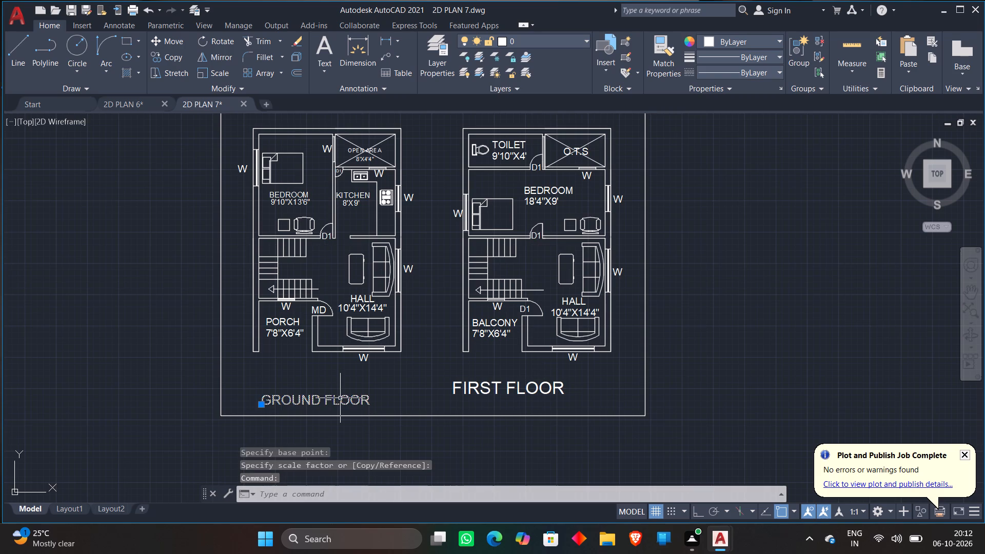
text(M)
key(space)
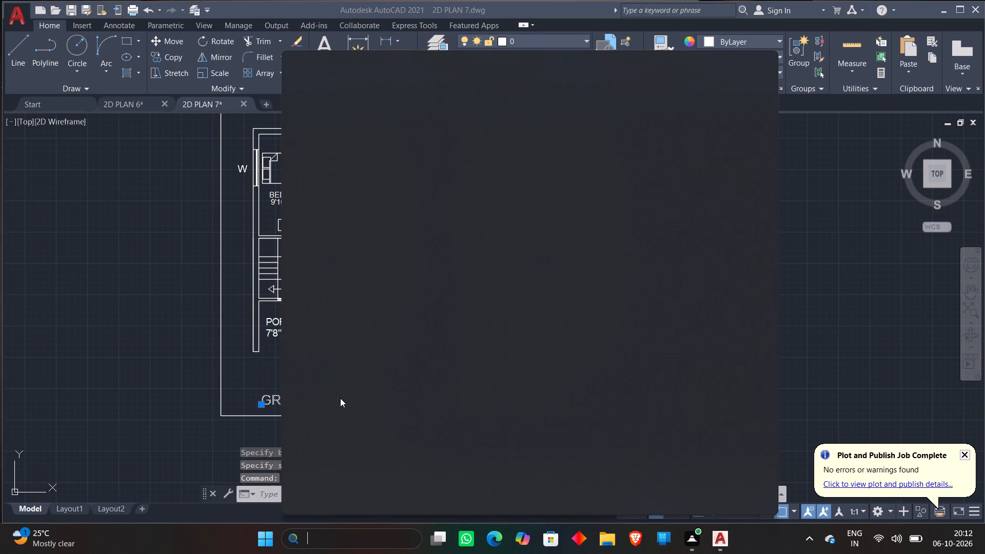
key(Escape)
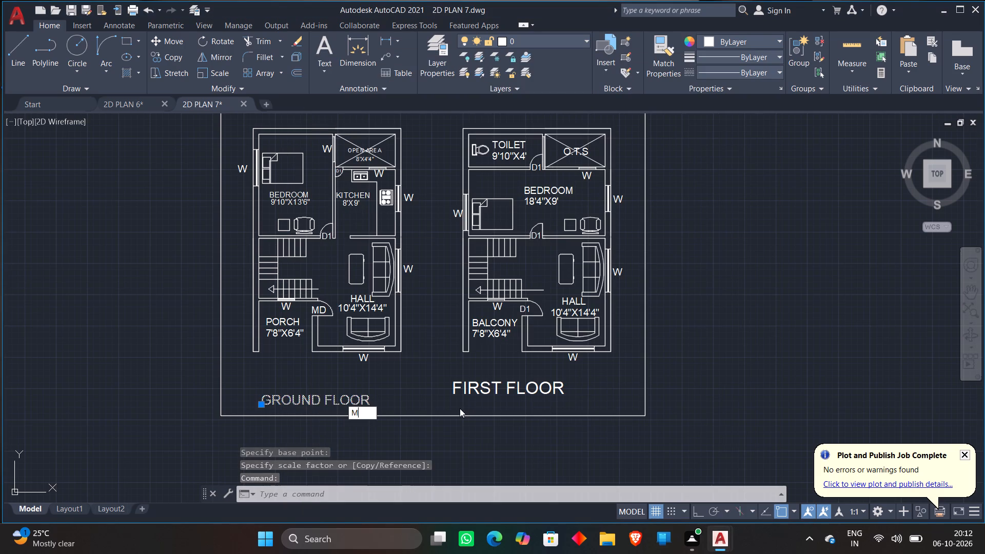
key(space)
click(356, 401)
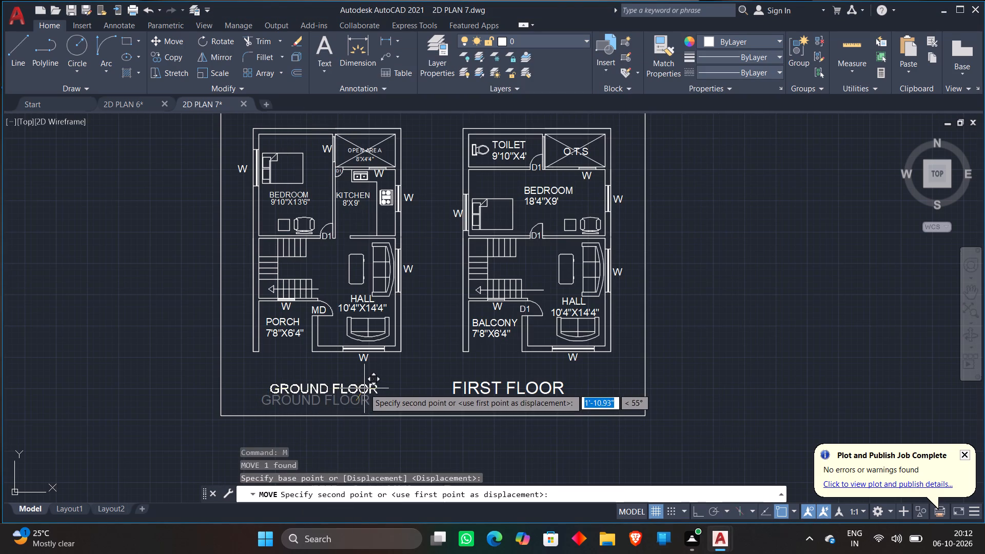
click(364, 388)
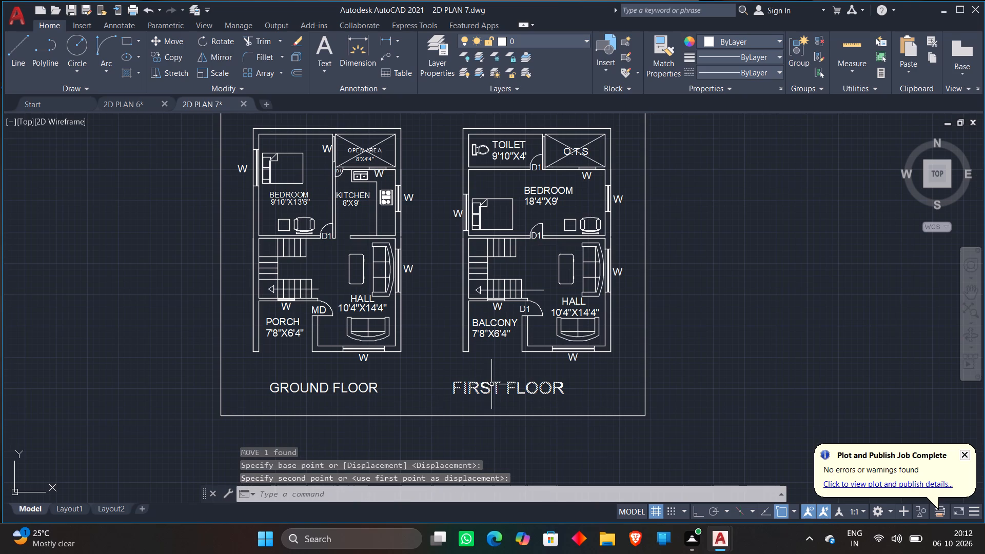
Match the FIRST FLOOR title's properties to the GROUND FLOOR title.
click(491, 384)
key(Escape)
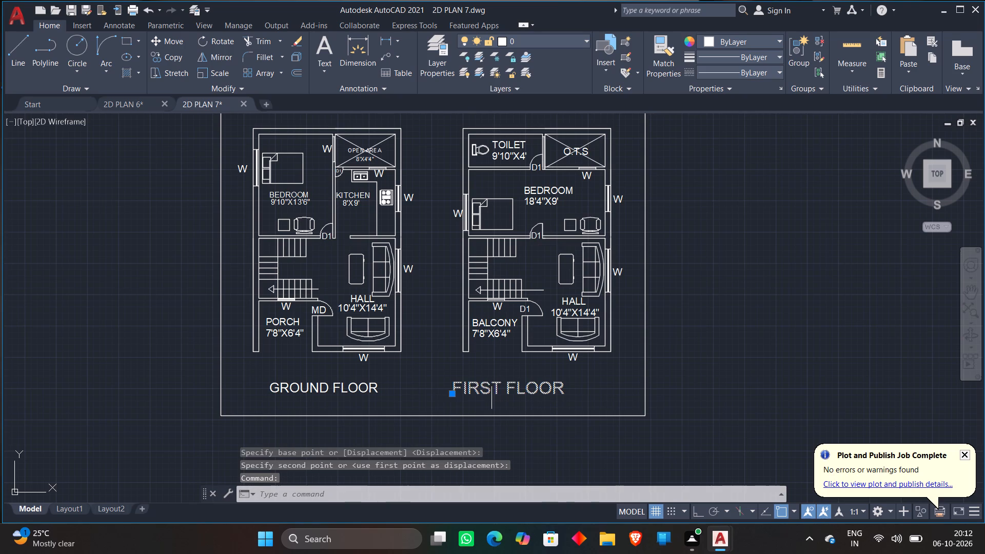
text(MA)
key(space)
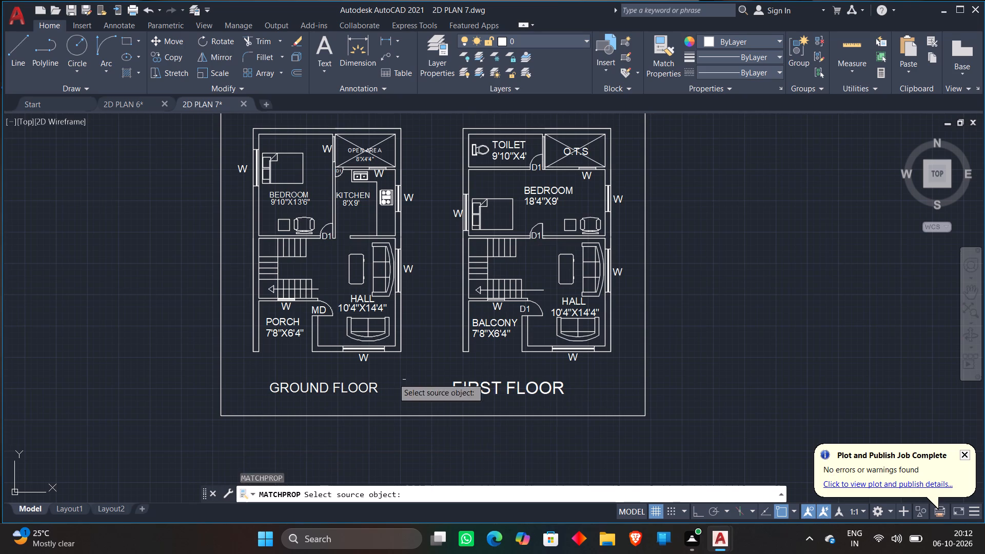
click(360, 384)
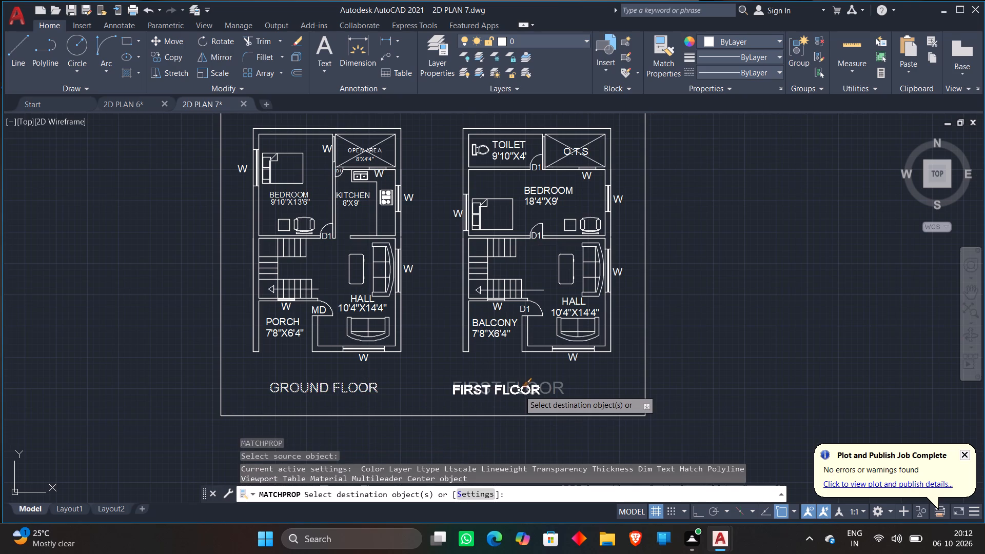
click(519, 390)
key(Escape)
Move the FIRST FLOOR title about 5' to the right so it sits centrally beneath the first-floor plan.
click(505, 388)
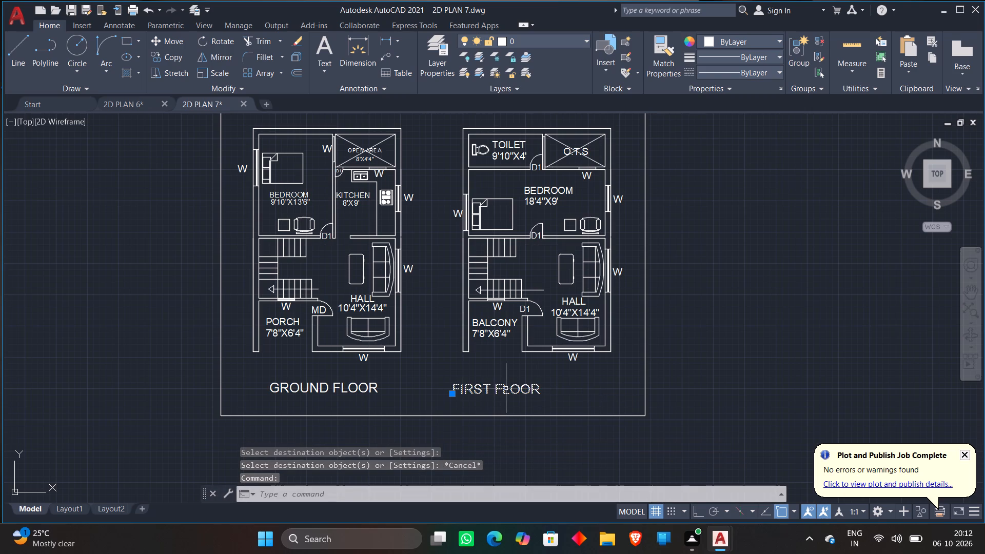
text(M)
key(space)
click(506, 388)
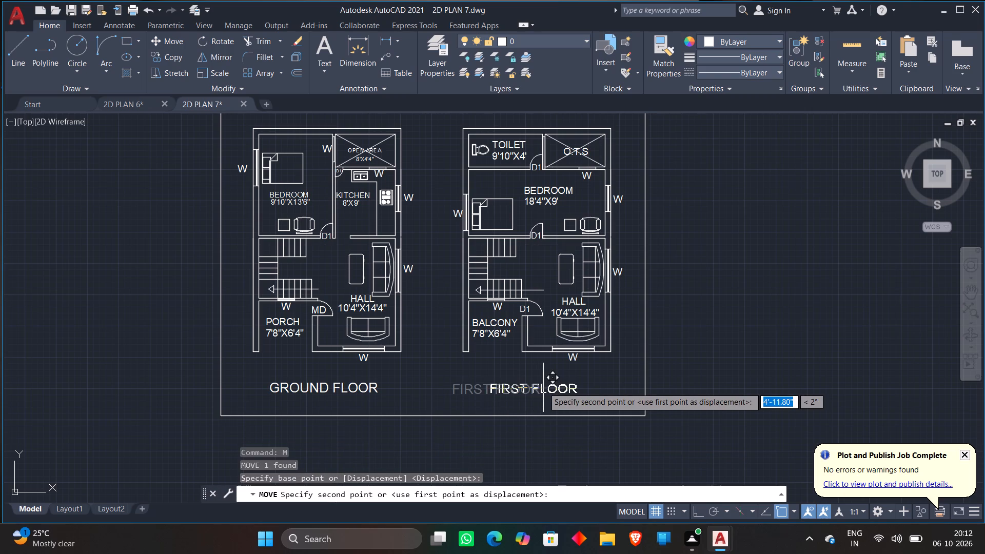
click(542, 388)
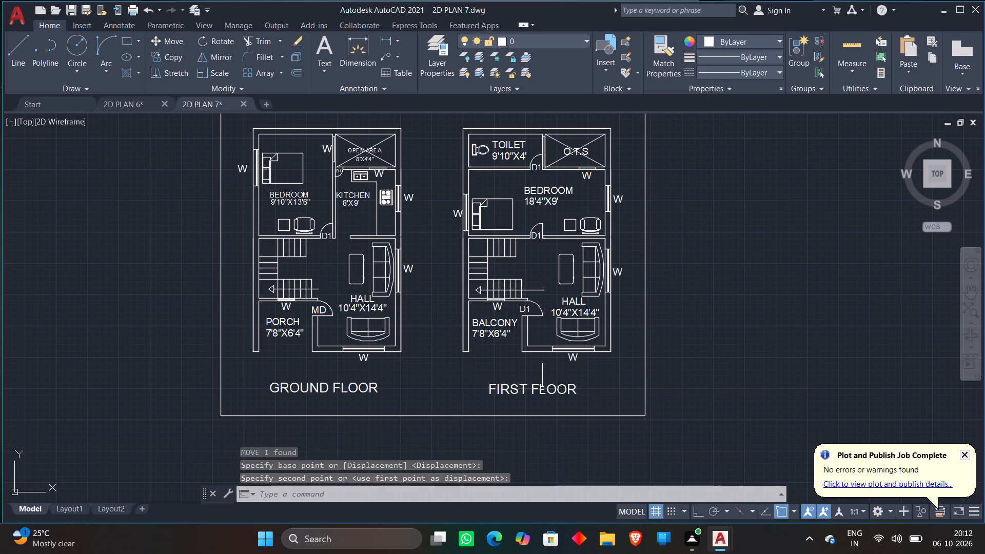
key(Escape)
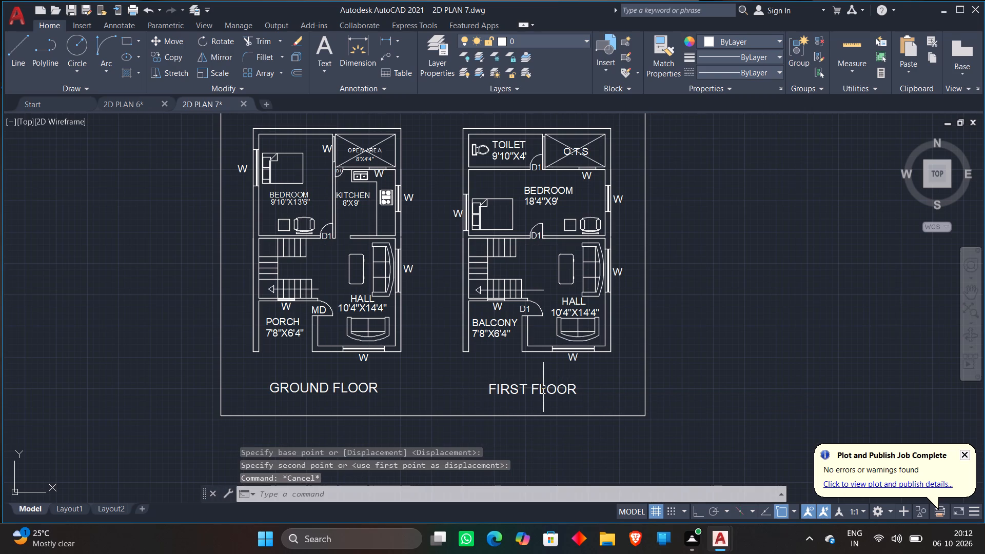
Save the 2D PLAN 7 drawing.
key(ctrl+s)
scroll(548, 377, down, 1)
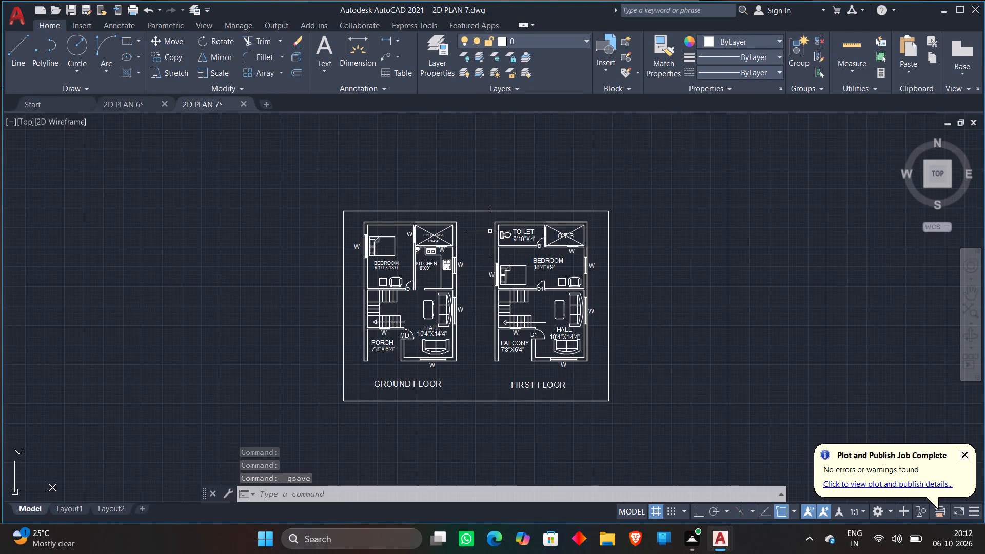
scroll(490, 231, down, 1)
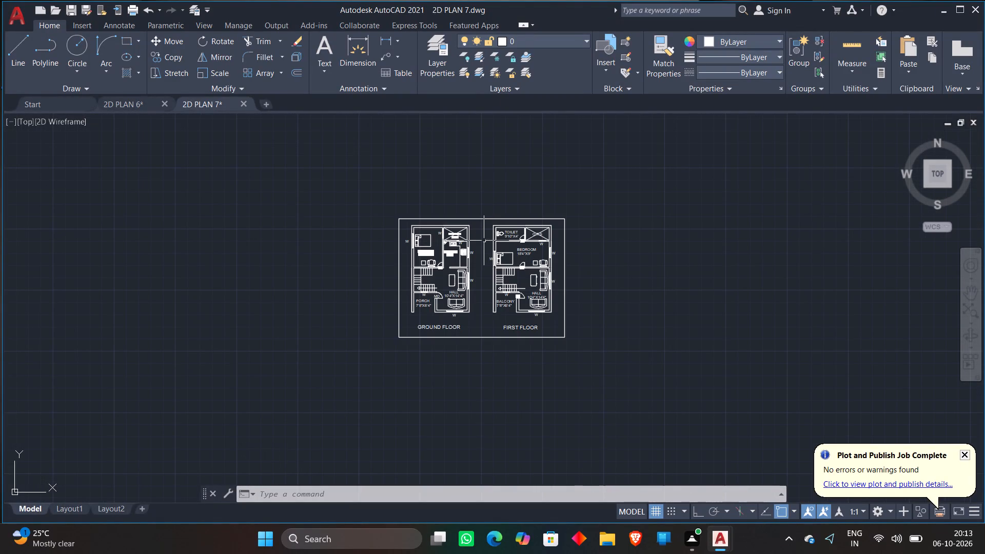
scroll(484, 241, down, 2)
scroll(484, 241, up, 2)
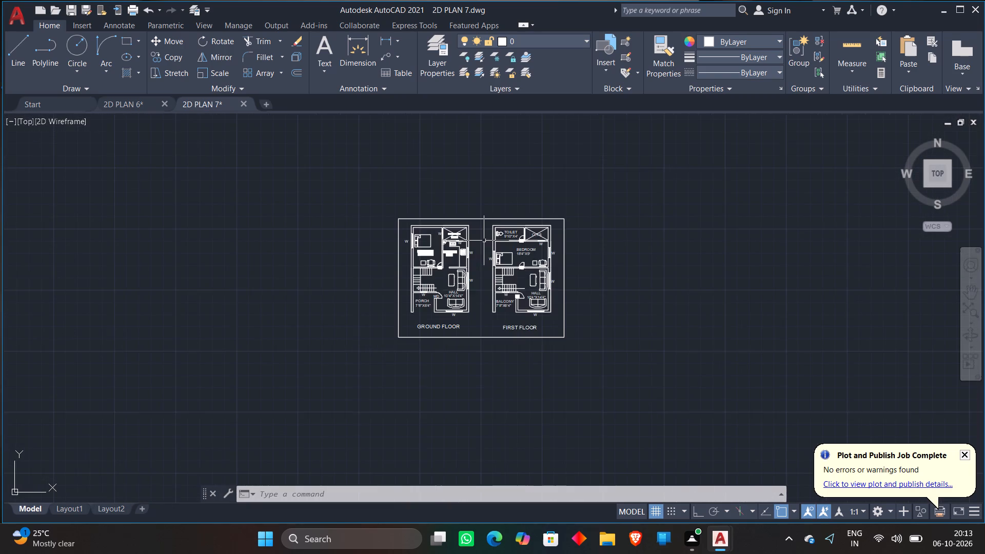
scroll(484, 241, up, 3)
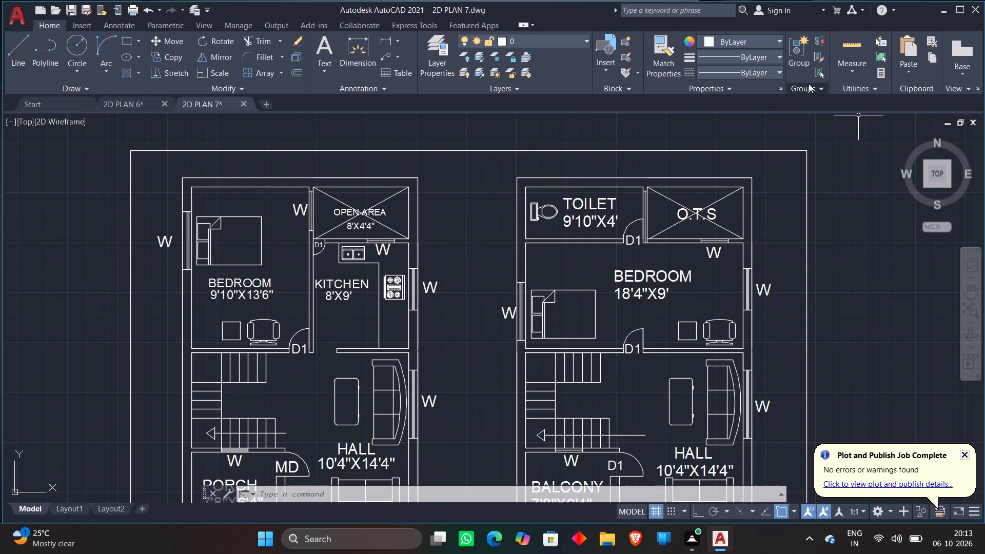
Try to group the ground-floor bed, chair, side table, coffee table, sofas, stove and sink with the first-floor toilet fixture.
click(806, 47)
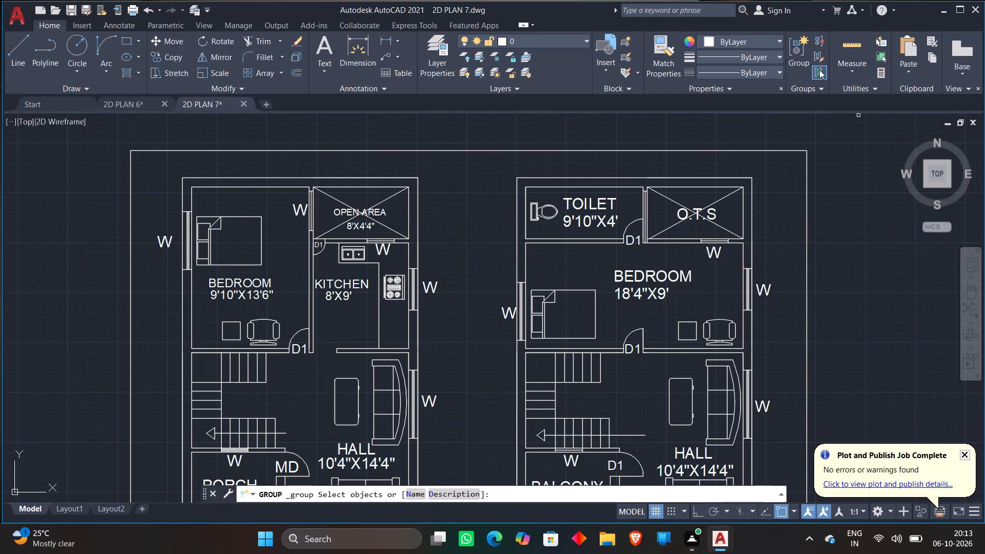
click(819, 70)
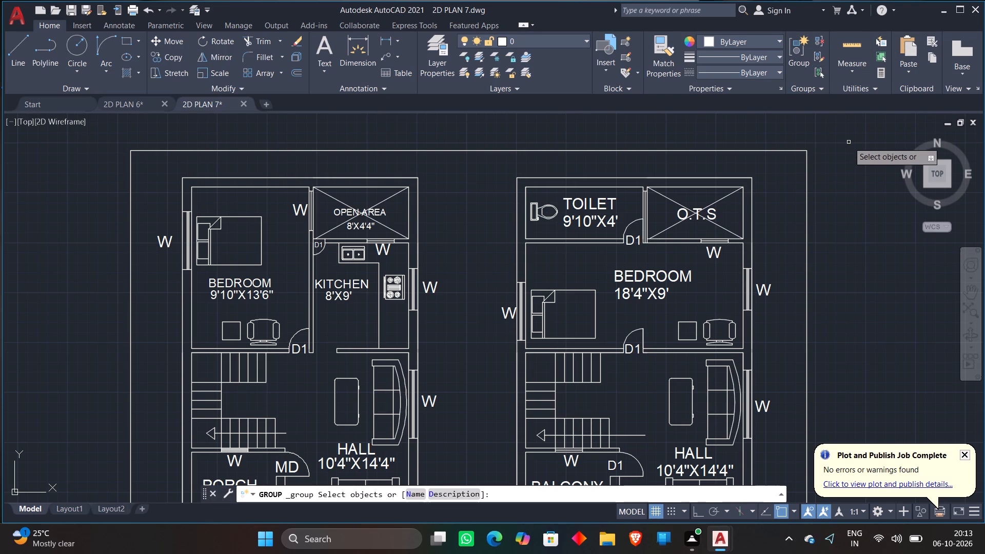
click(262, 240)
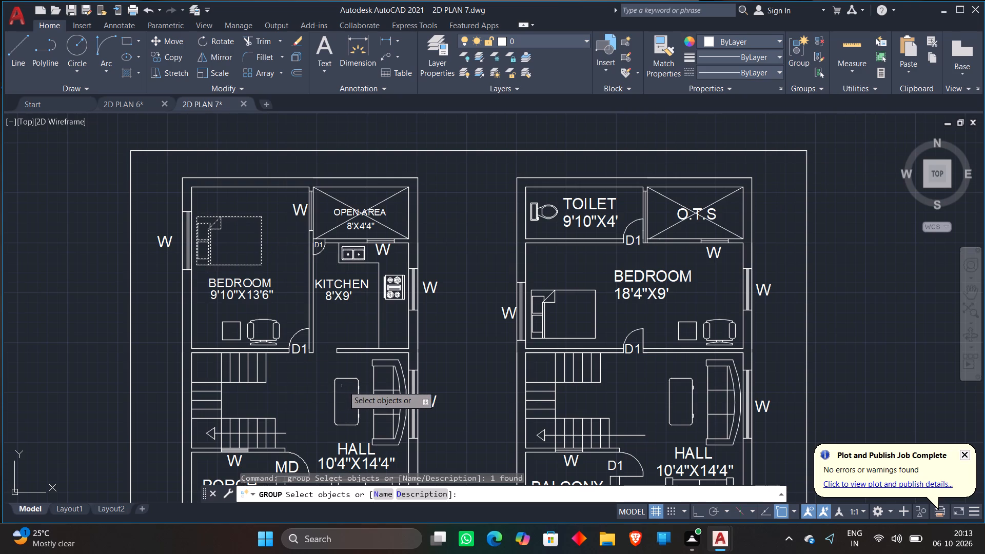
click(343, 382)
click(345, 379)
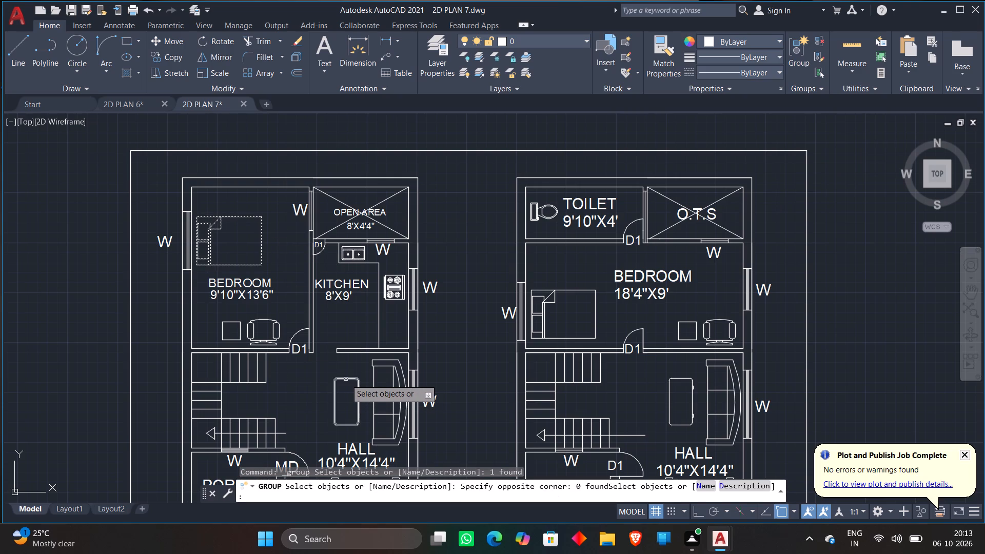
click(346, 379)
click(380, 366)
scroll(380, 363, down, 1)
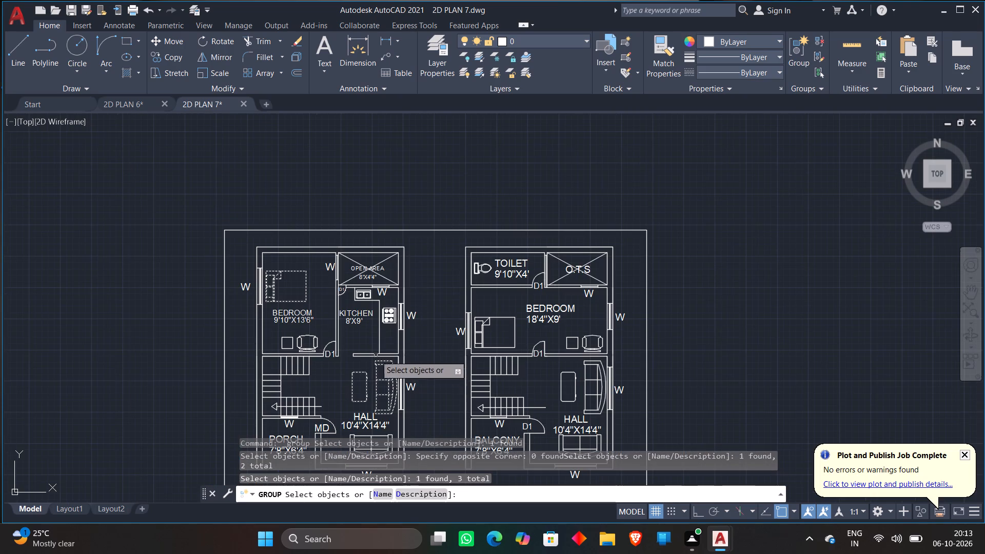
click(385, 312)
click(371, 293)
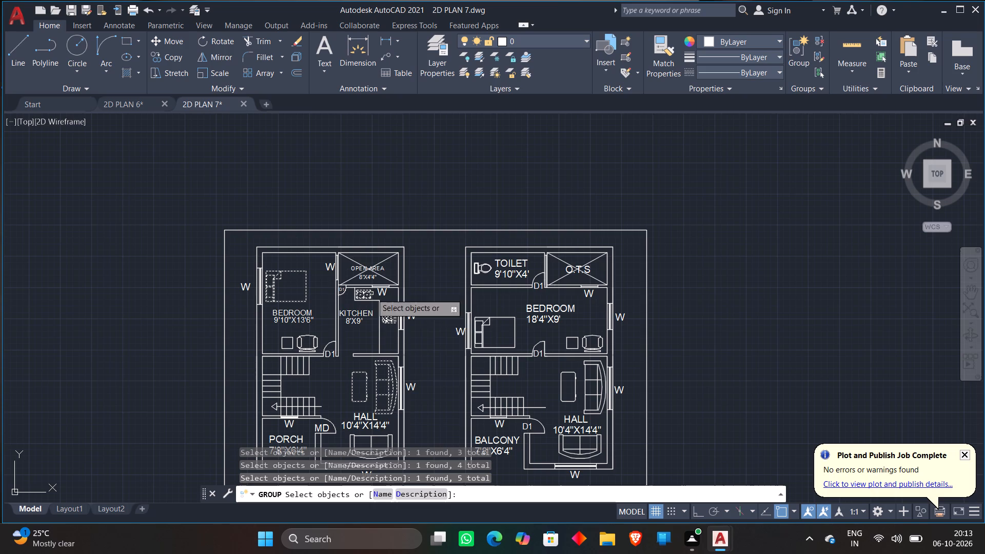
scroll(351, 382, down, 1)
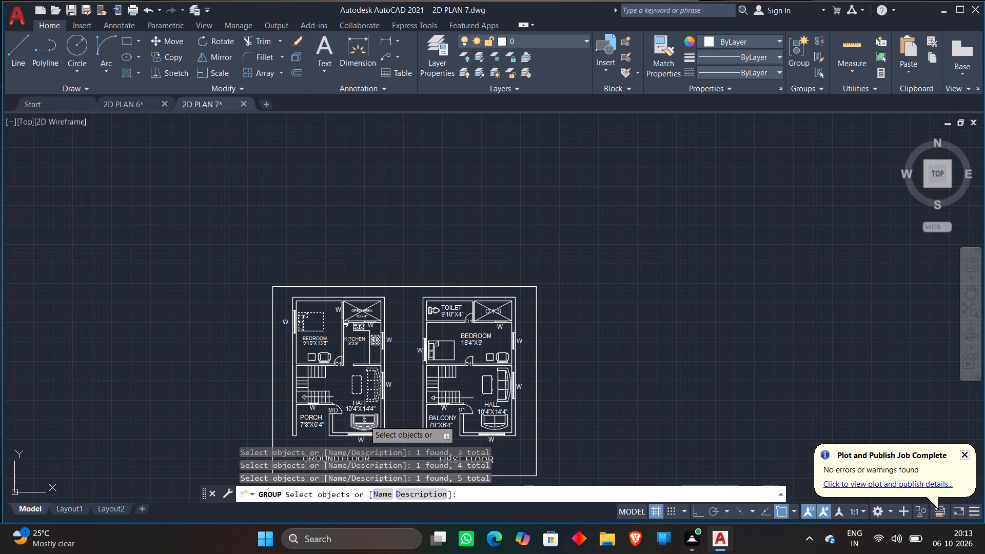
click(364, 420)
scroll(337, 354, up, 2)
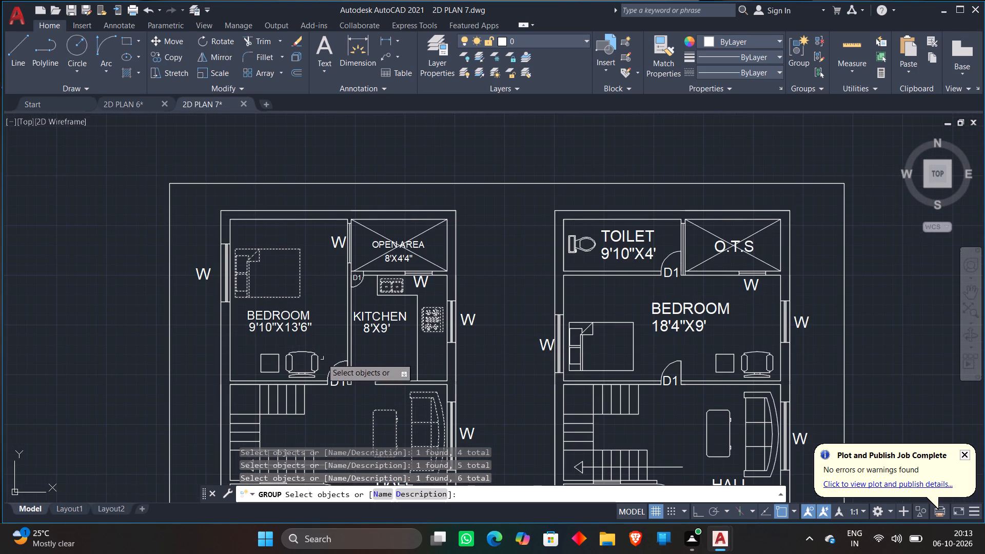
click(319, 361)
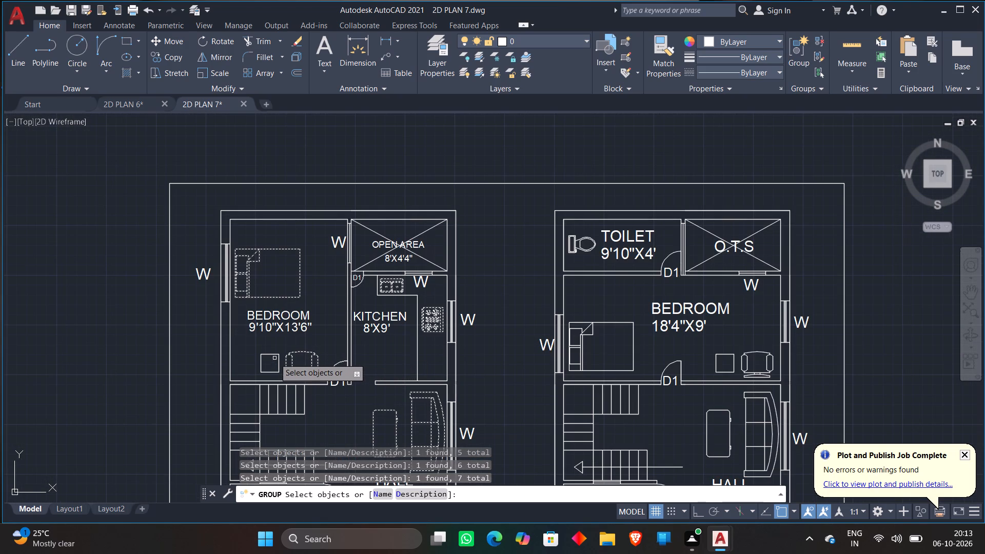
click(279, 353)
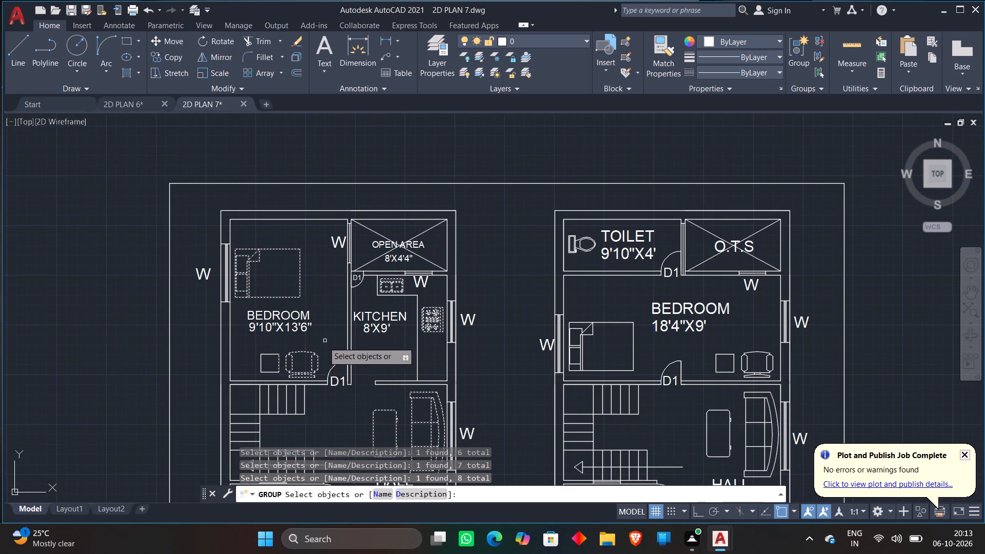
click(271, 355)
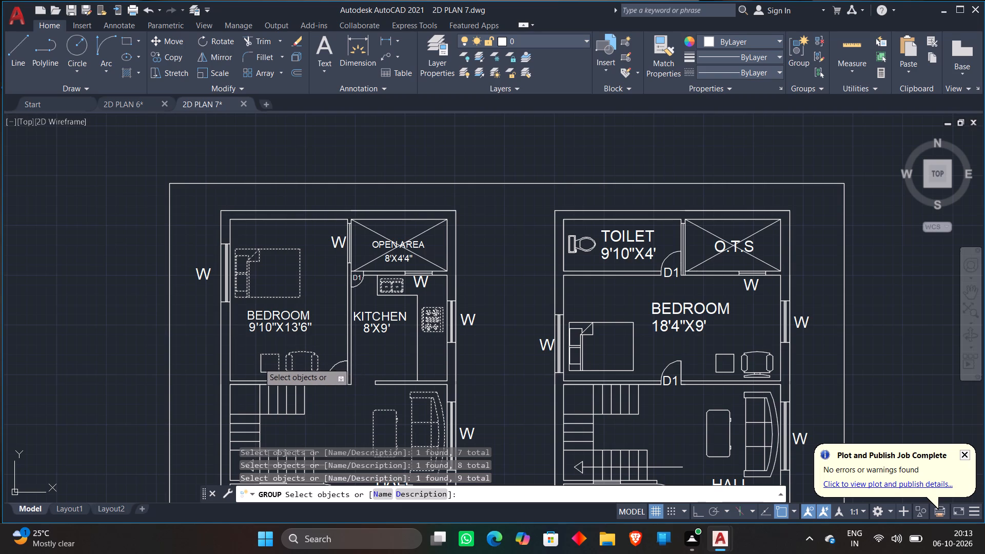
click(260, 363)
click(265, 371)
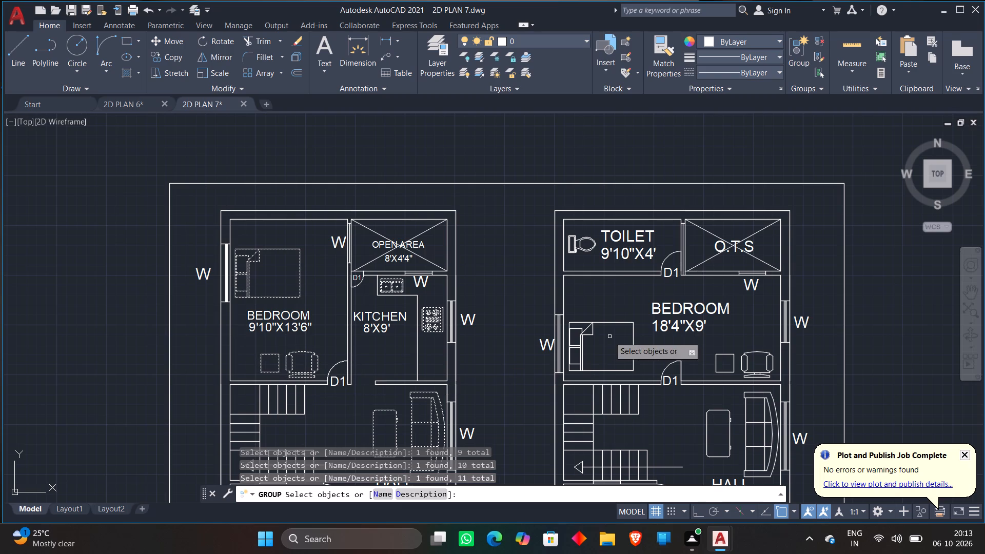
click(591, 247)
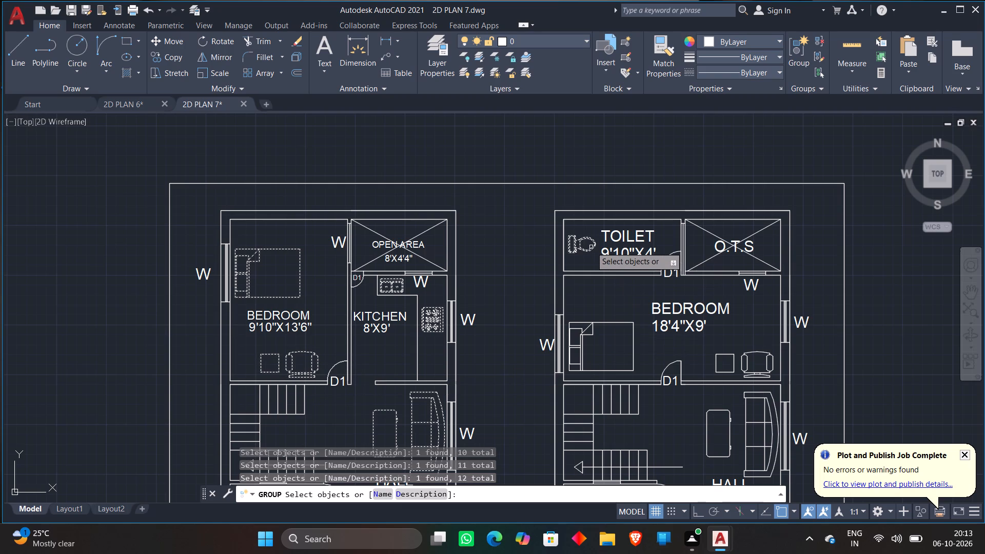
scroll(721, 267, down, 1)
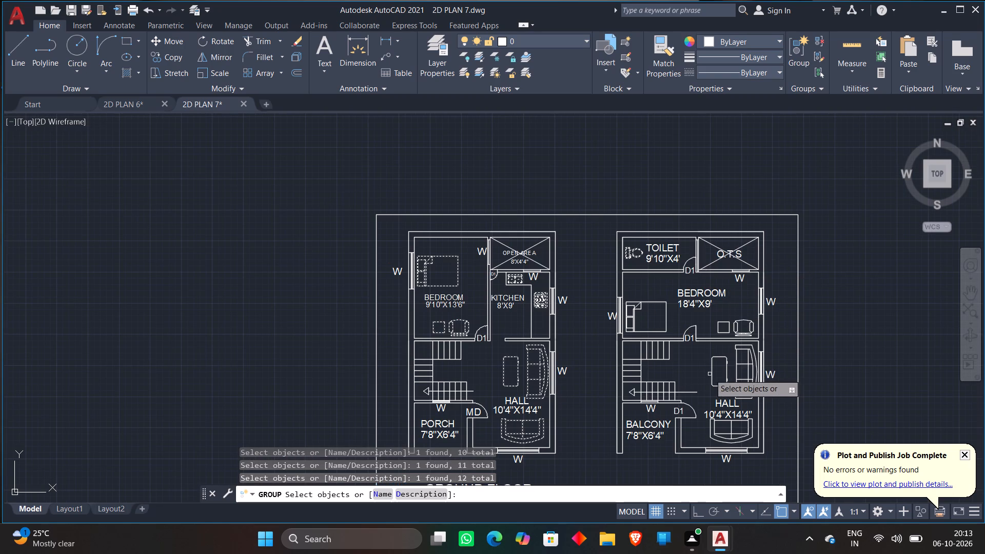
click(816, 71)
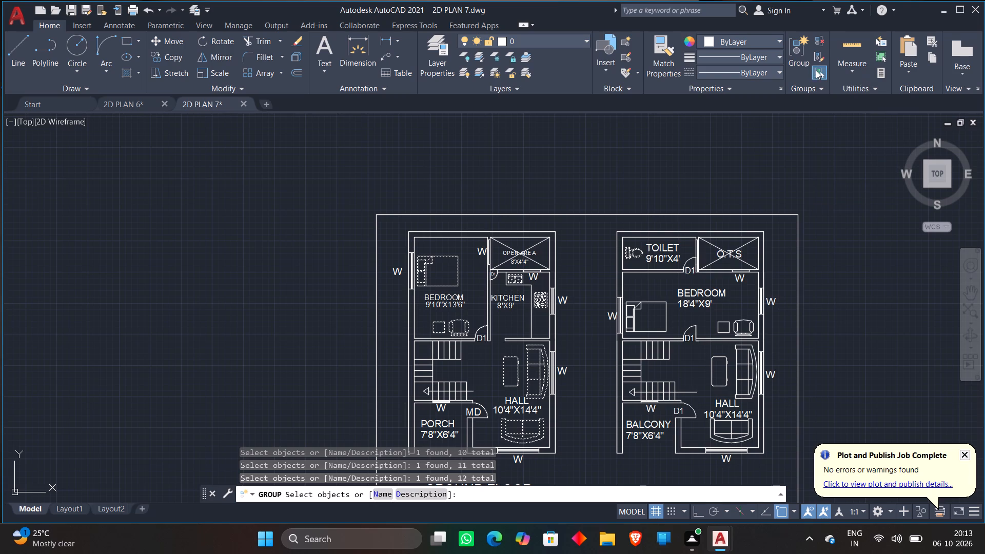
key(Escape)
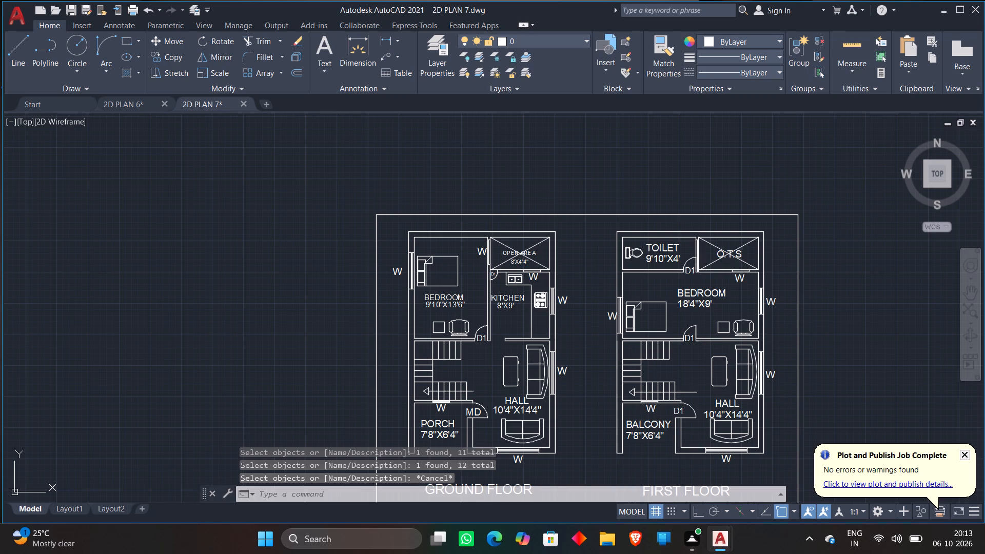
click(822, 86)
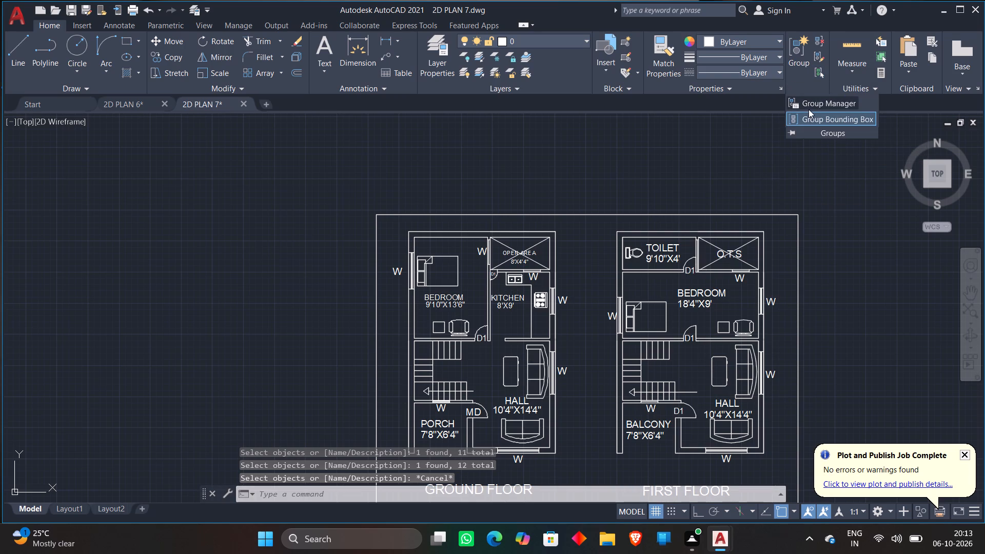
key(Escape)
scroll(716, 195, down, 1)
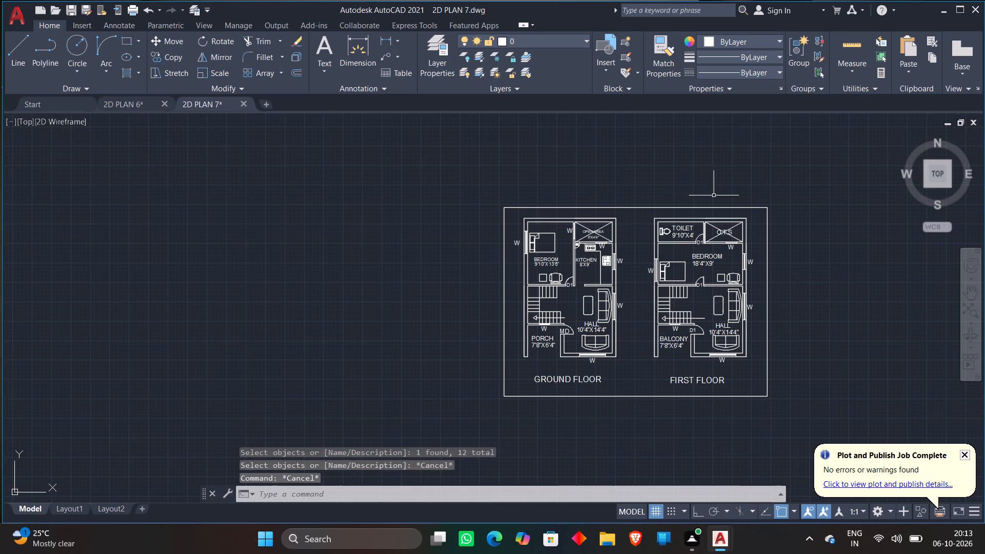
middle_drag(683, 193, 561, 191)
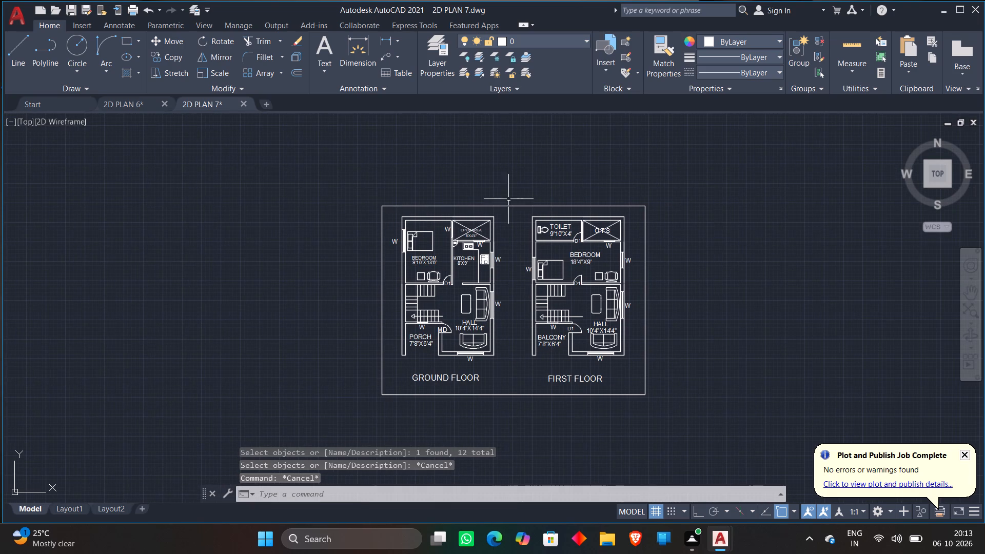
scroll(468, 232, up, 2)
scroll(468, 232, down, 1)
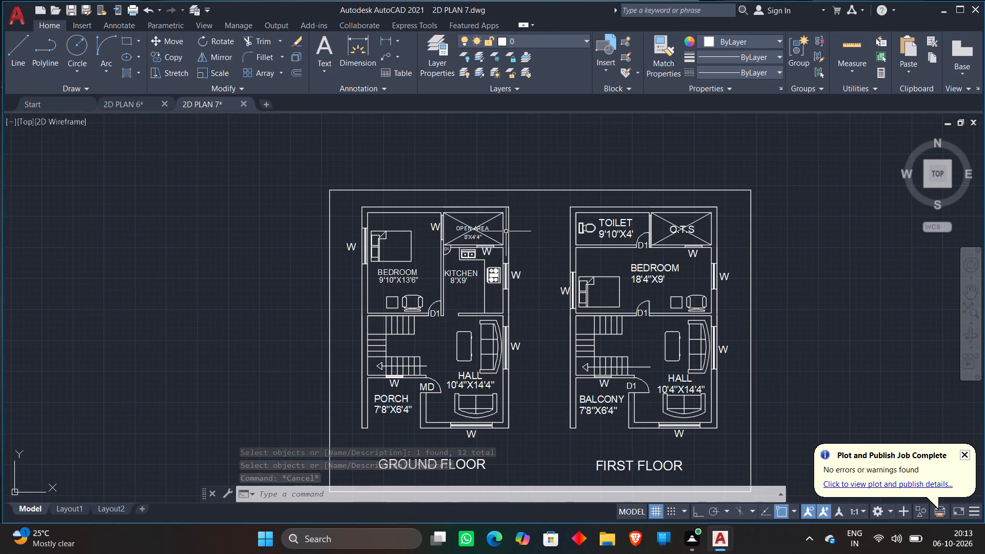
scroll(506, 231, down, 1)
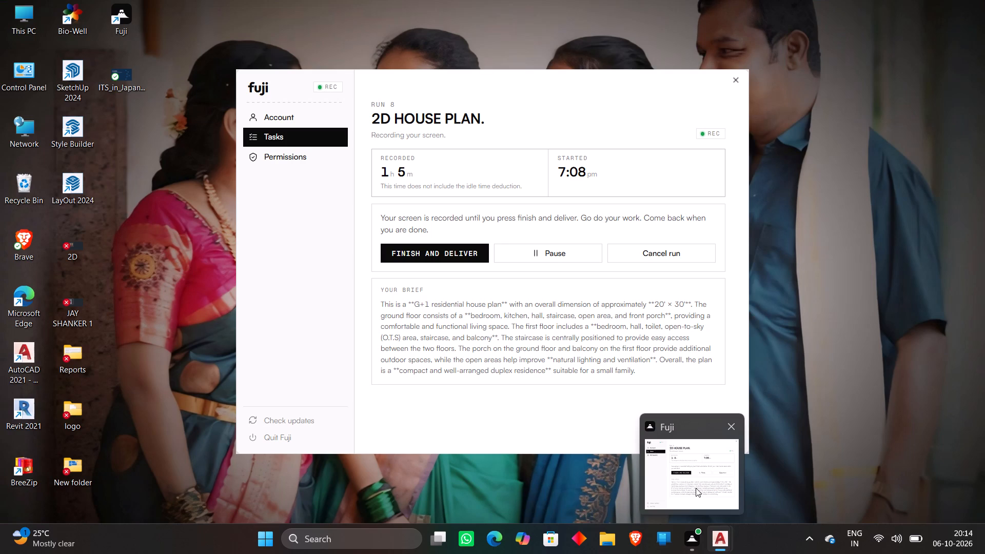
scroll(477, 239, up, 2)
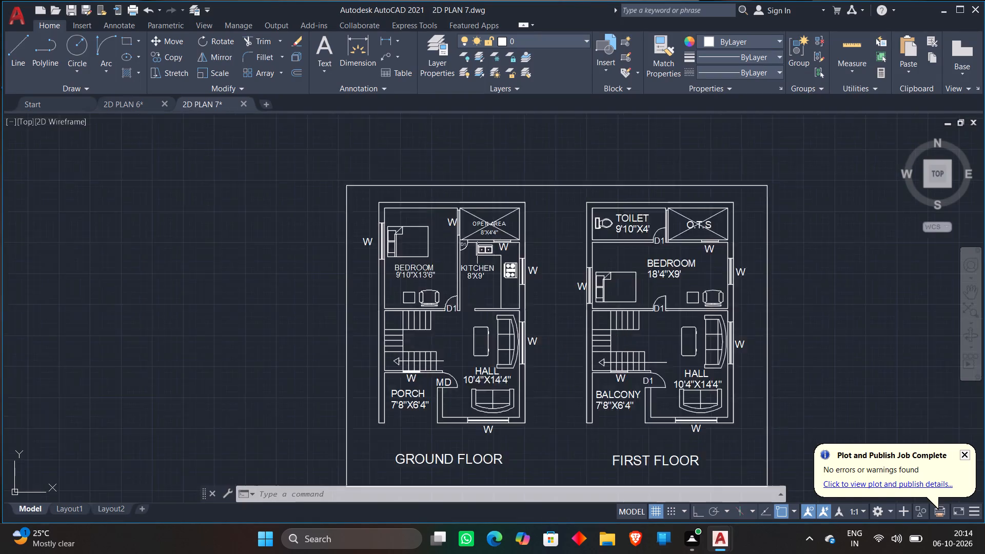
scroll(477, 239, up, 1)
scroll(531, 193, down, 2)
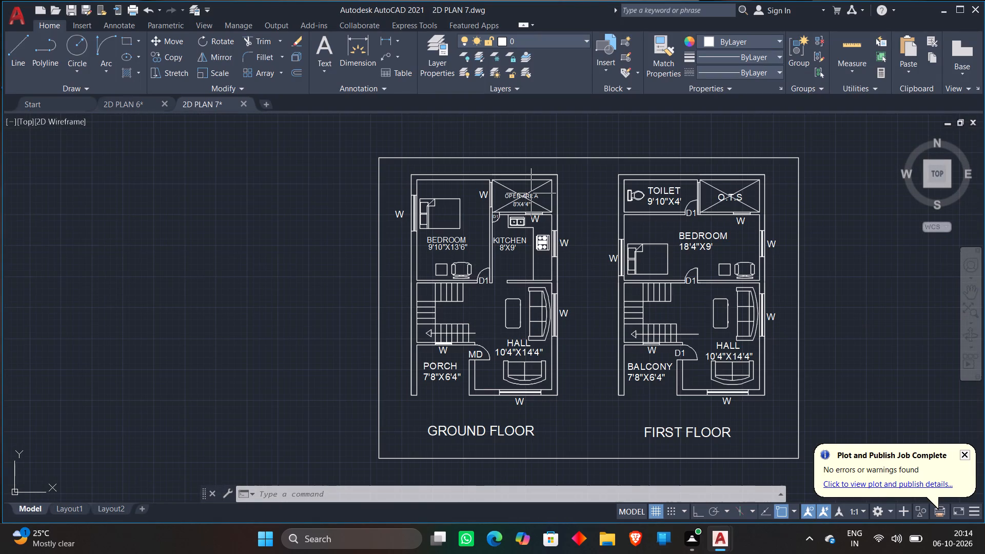
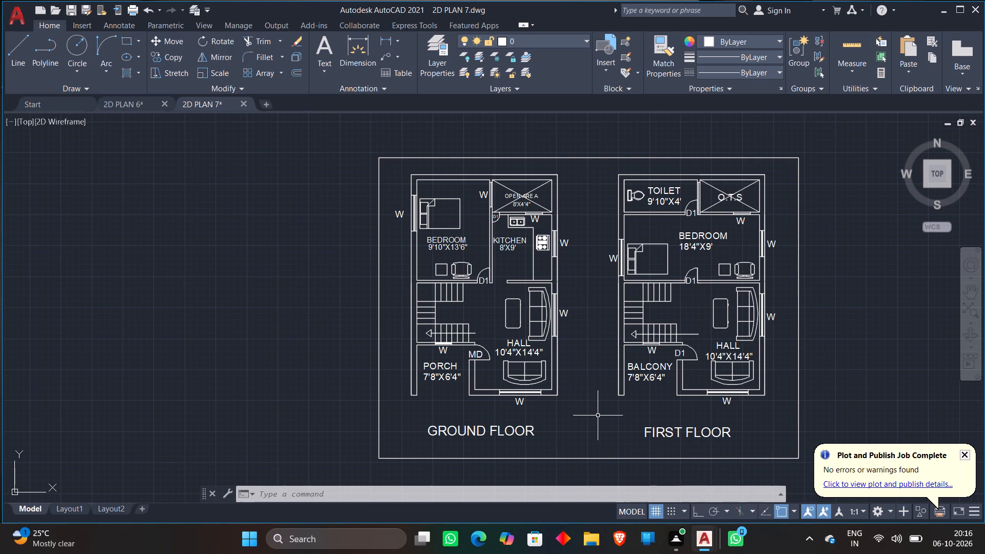
Examine the layouts of the ground floor and first floor plans.
middle_drag(598, 415, 532, 406)
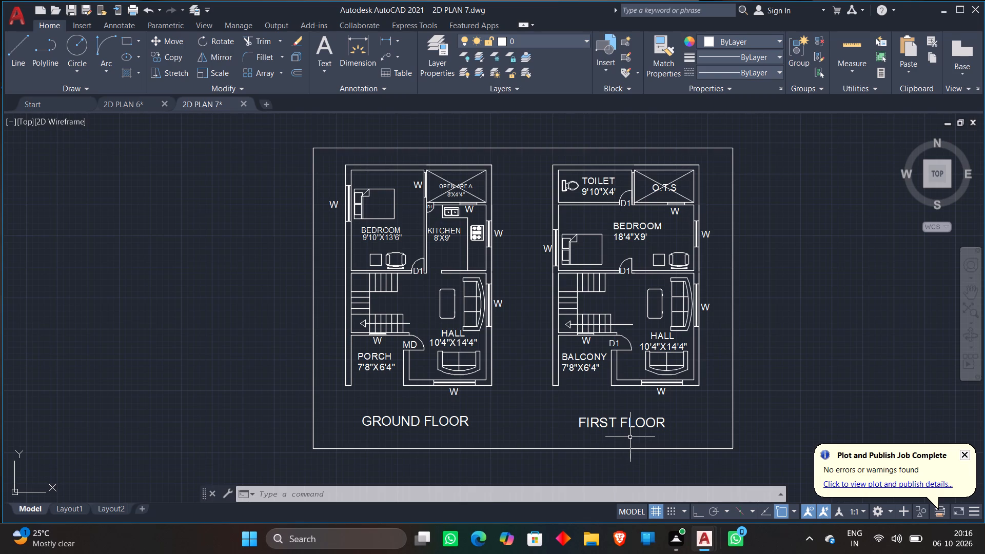
scroll(630, 437, down, 1)
scroll(630, 437, up, 1)
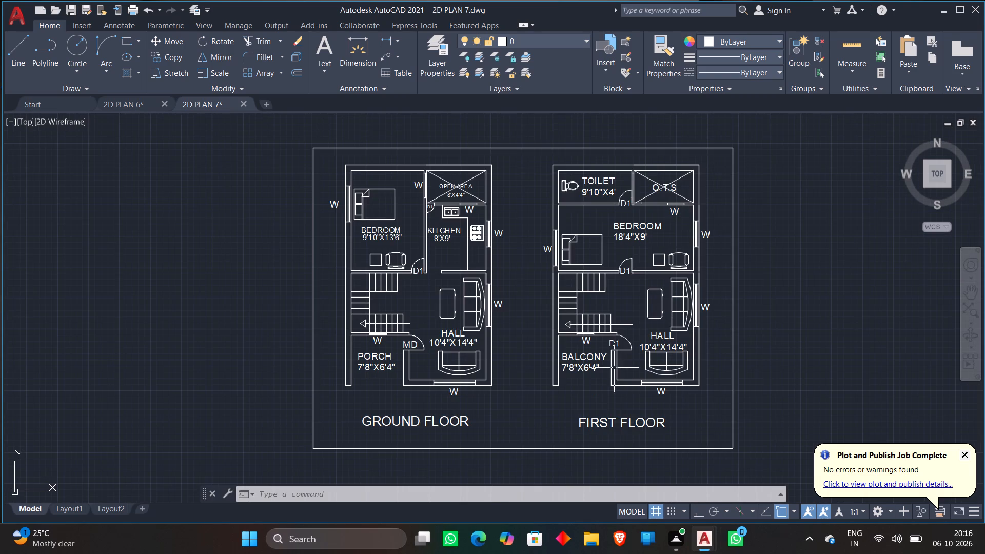
scroll(533, 255, up, 1)
scroll(509, 192, up, 2)
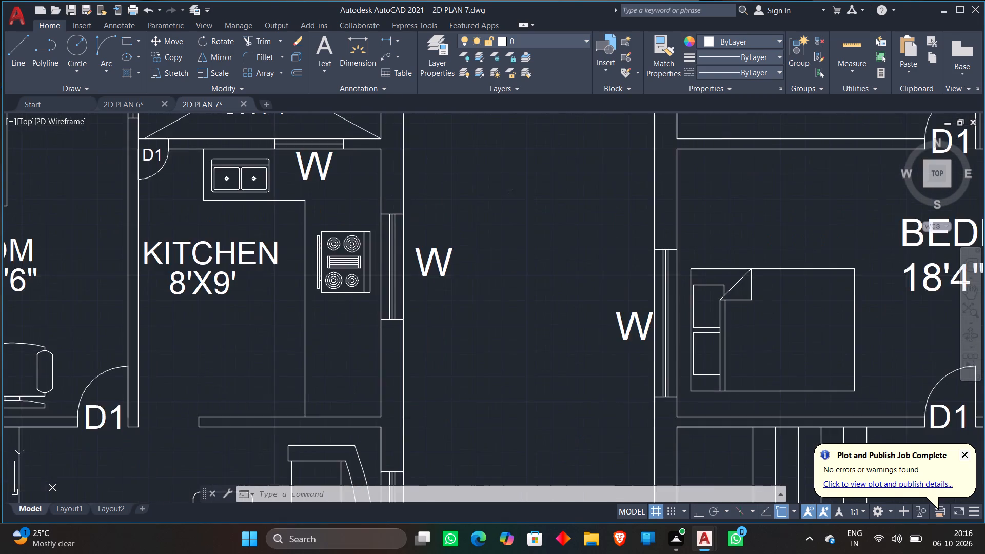
scroll(509, 192, down, 4)
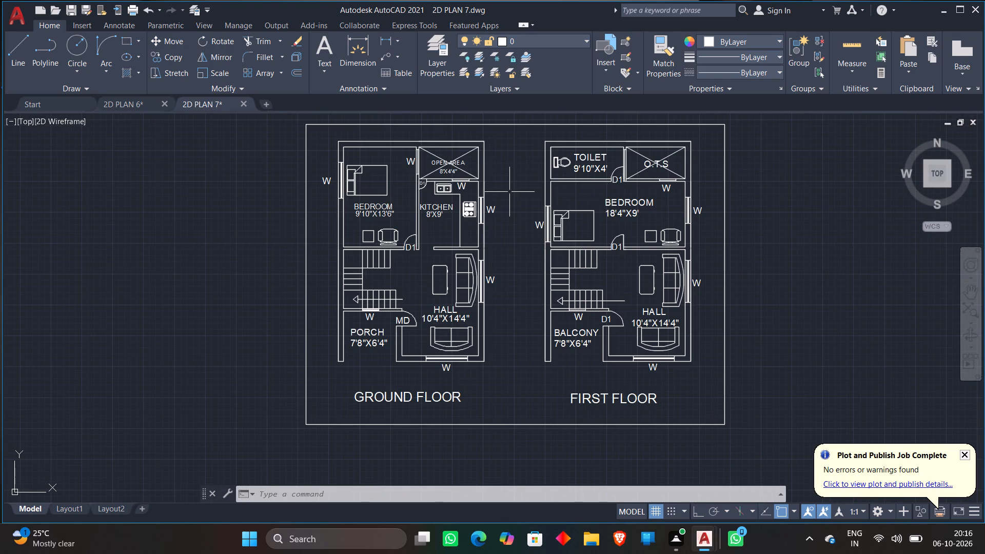
scroll(509, 192, down, 1)
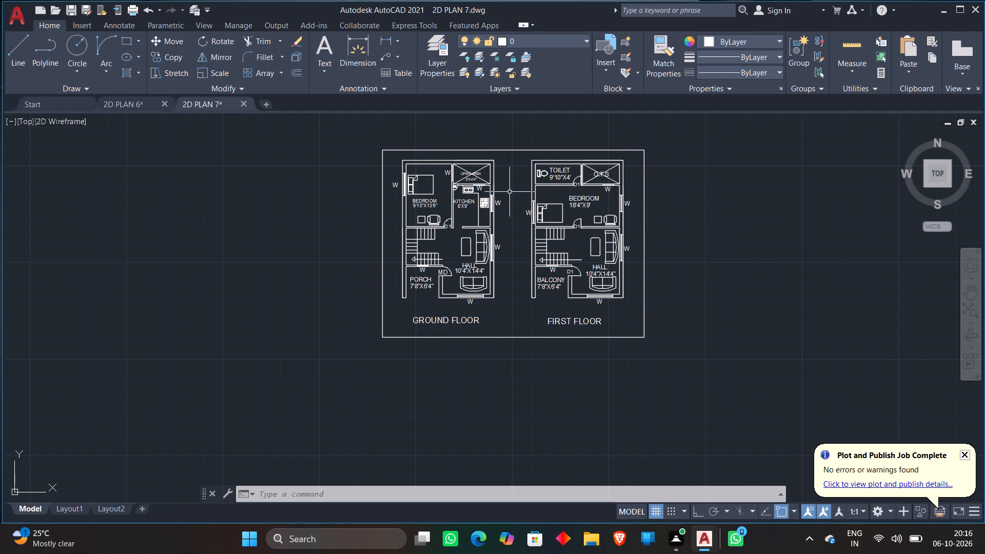
scroll(509, 201, down, 1)
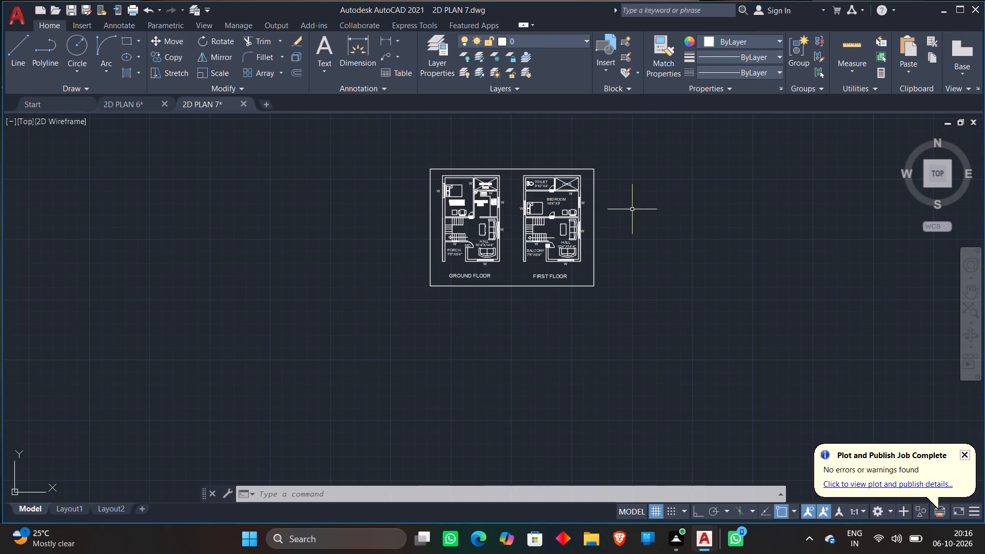
middle_drag(632, 209, 596, 252)
scroll(531, 220, up, 2)
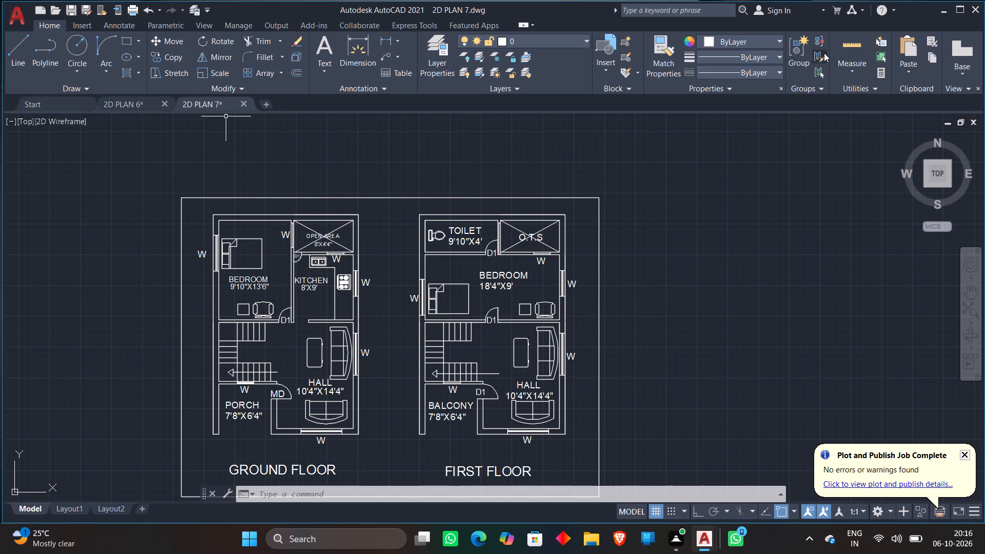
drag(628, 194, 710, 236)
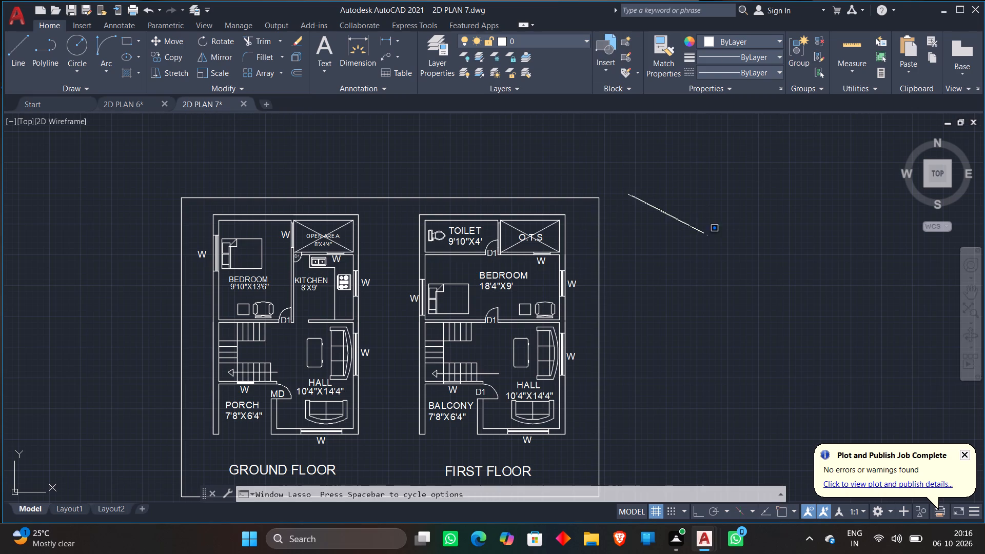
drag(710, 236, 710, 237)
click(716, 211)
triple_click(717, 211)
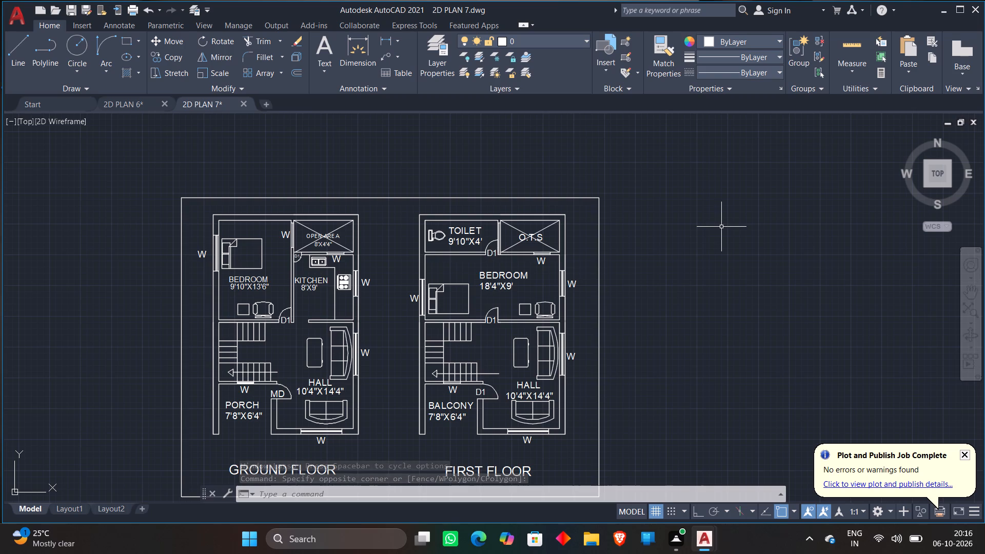
Draw a 9" by 42" upright rectangle with lines in the empty space east of the plan frame.
key(l)
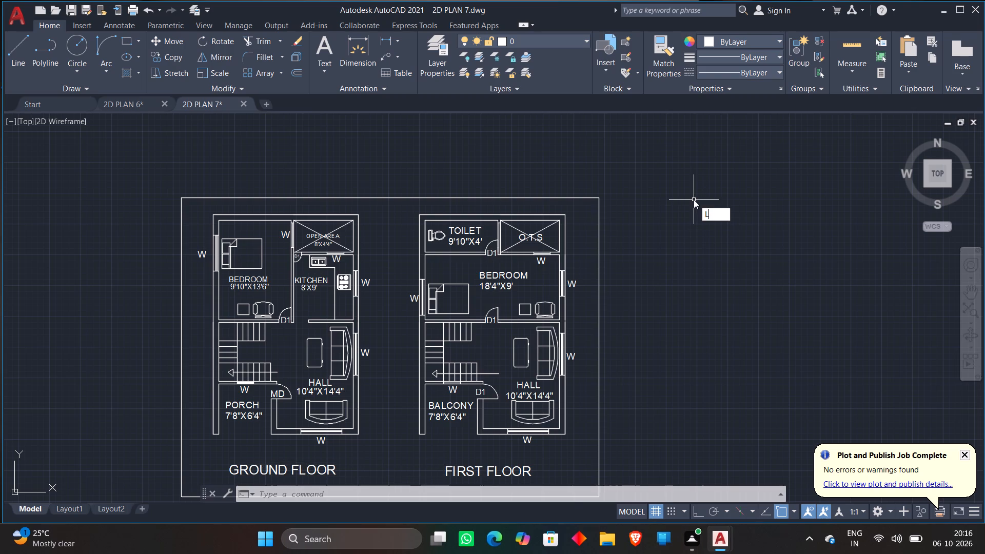
key(Return)
click(694, 200)
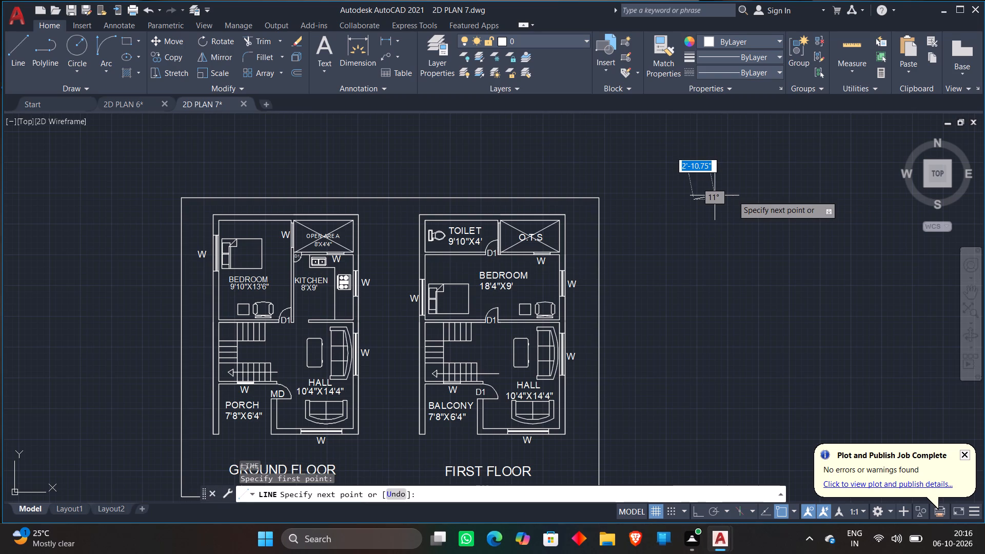
text(9")
key(Return)
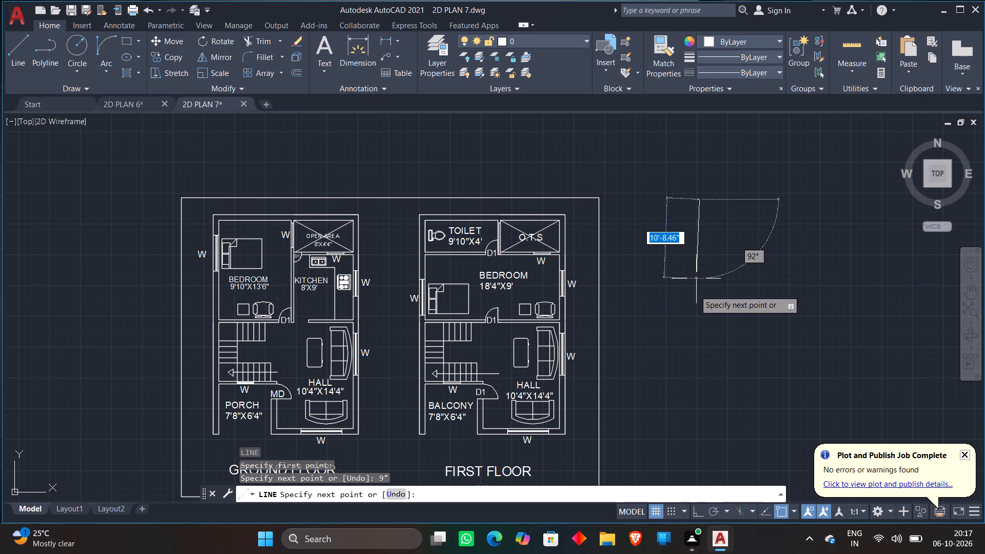
key(F8)
text(42")
key(Return)
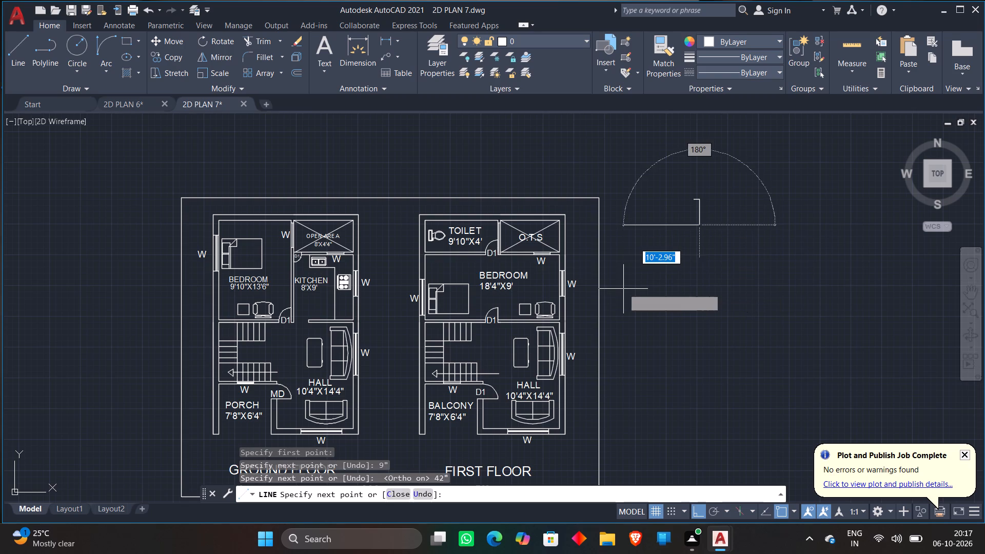
key(9)
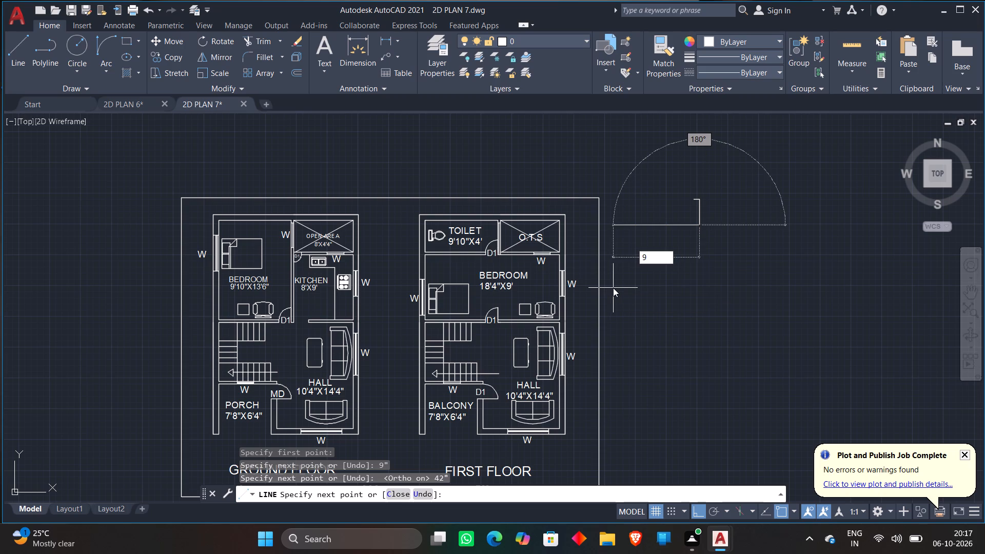
key(shift+quotedbl)
key(Return)
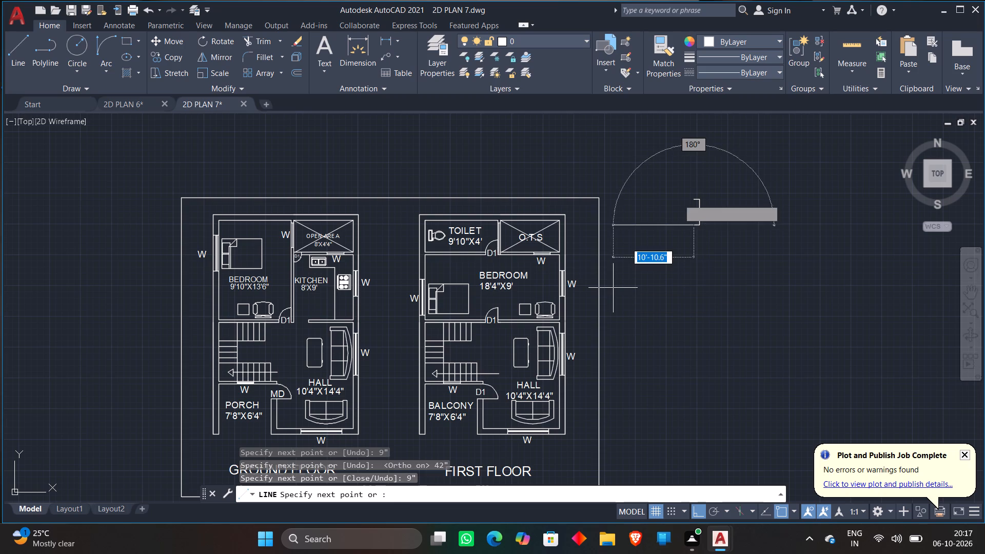
text(42")
key(Return)
key(Escape)
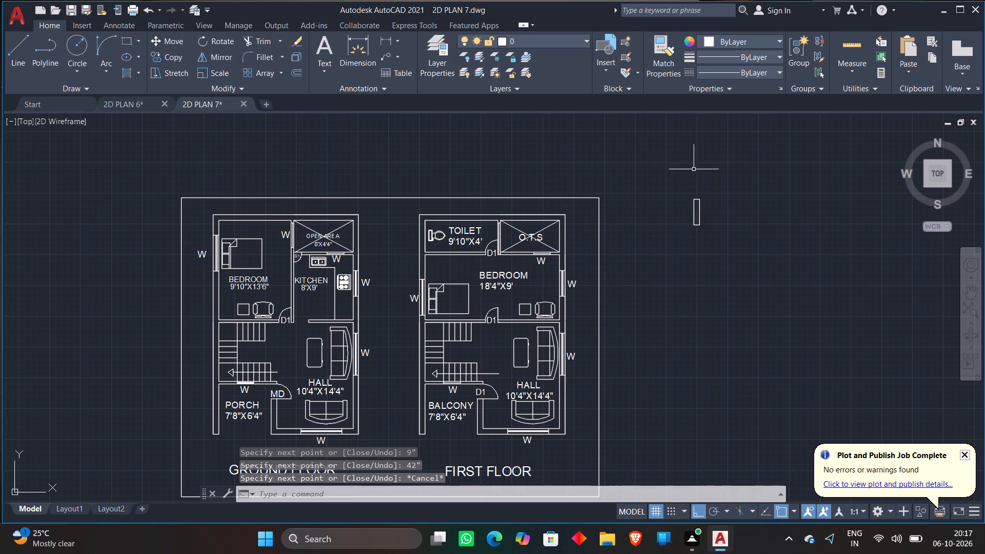
Copy the 9" by 42" rectangle from its lower-left corner into the ground floor bedroom, beside the wall shared with the kitchen.
click(689, 173)
click(751, 244)
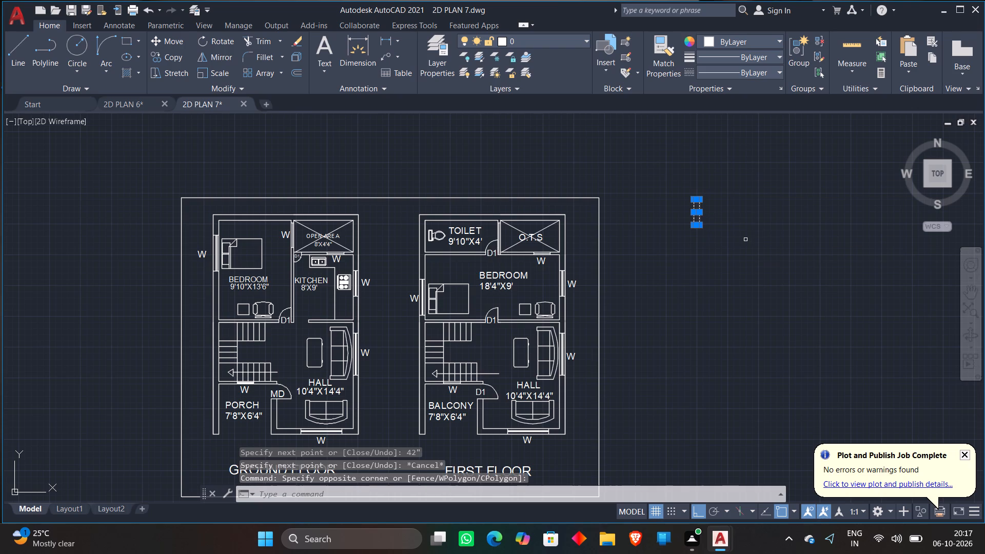
right_click(745, 240)
click(761, 338)
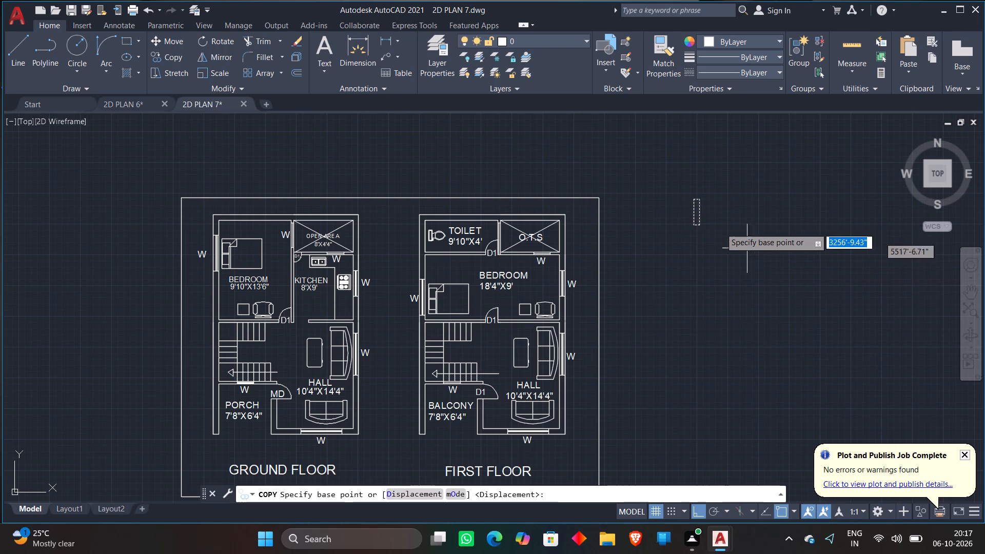
click(692, 226)
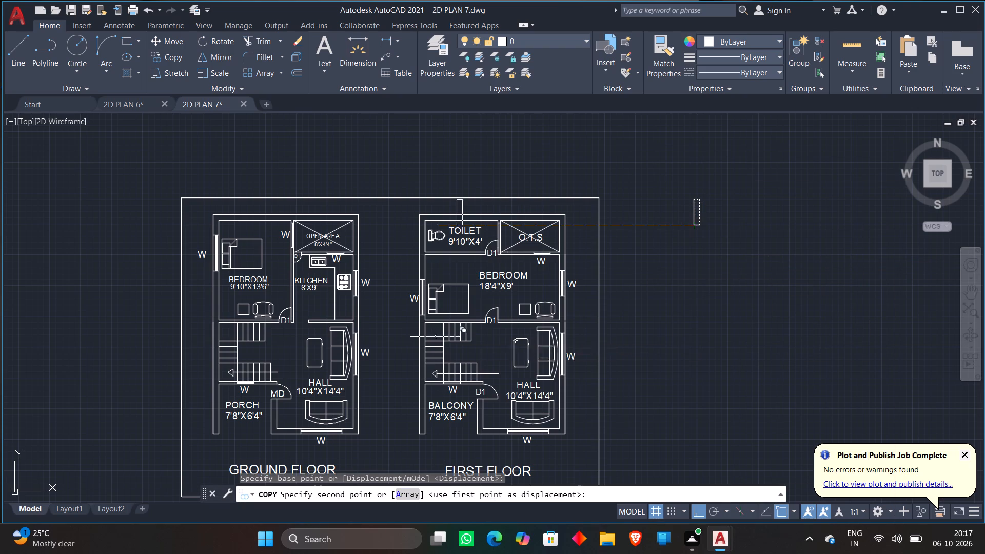
key(F8)
scroll(298, 275, up, 1)
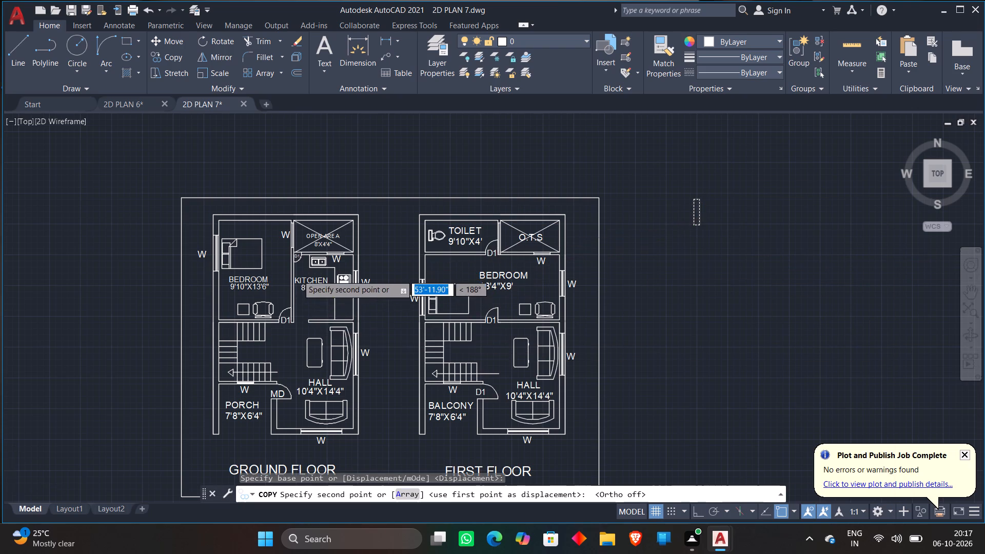
scroll(298, 274, up, 2)
middle_drag(233, 243, 226, 274)
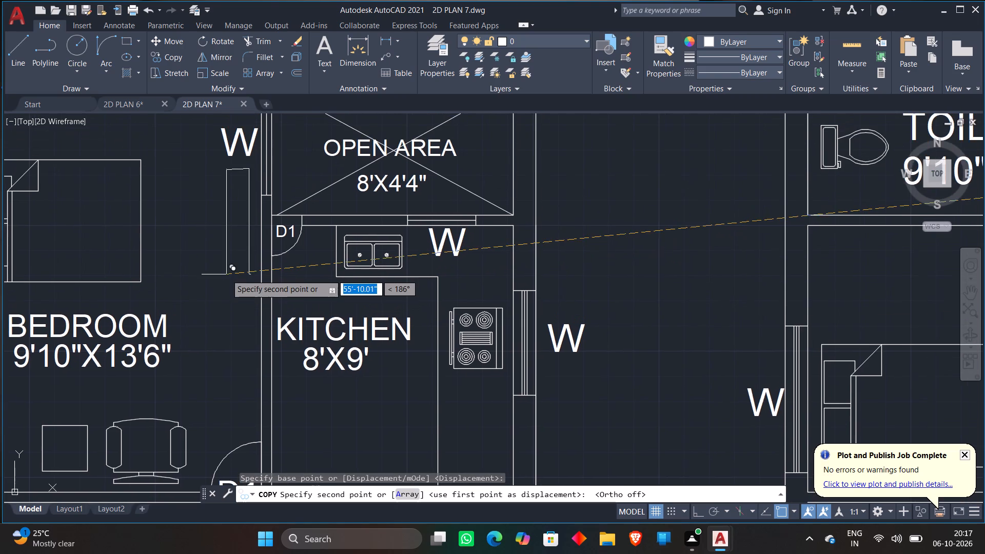
click(228, 279)
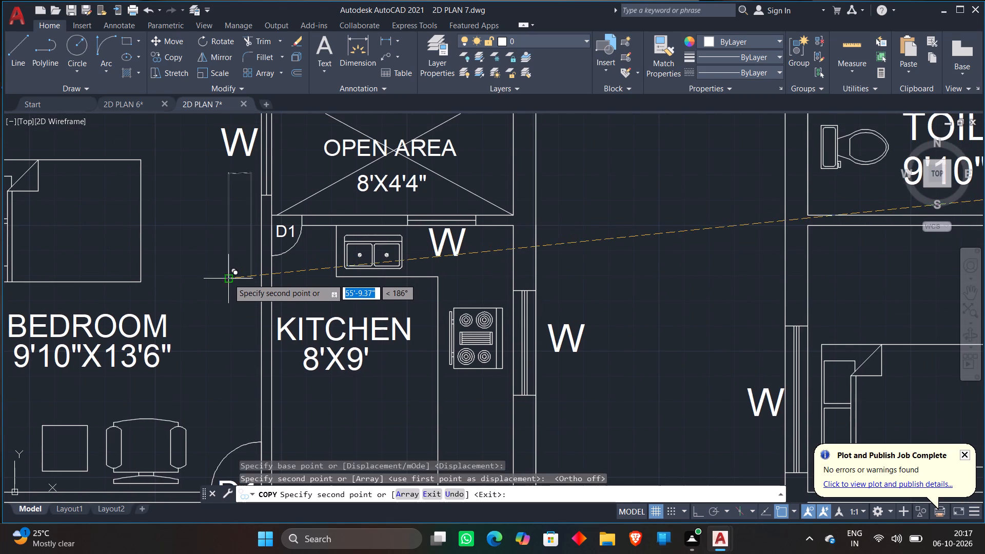
Place another copy of the rectangle in the first floor bedroom, near the east wall window above the chair.
scroll(451, 341, down, 2)
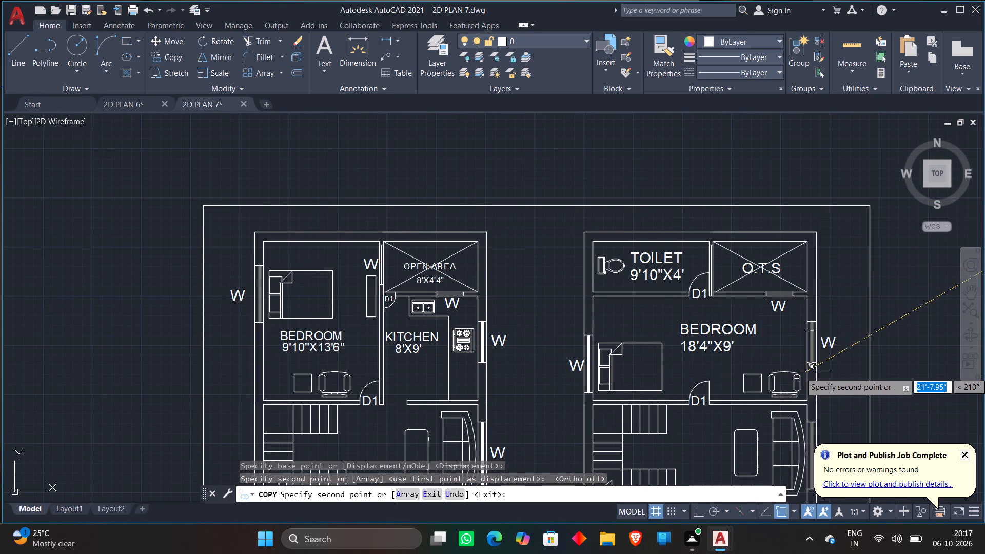
scroll(793, 363, up, 2)
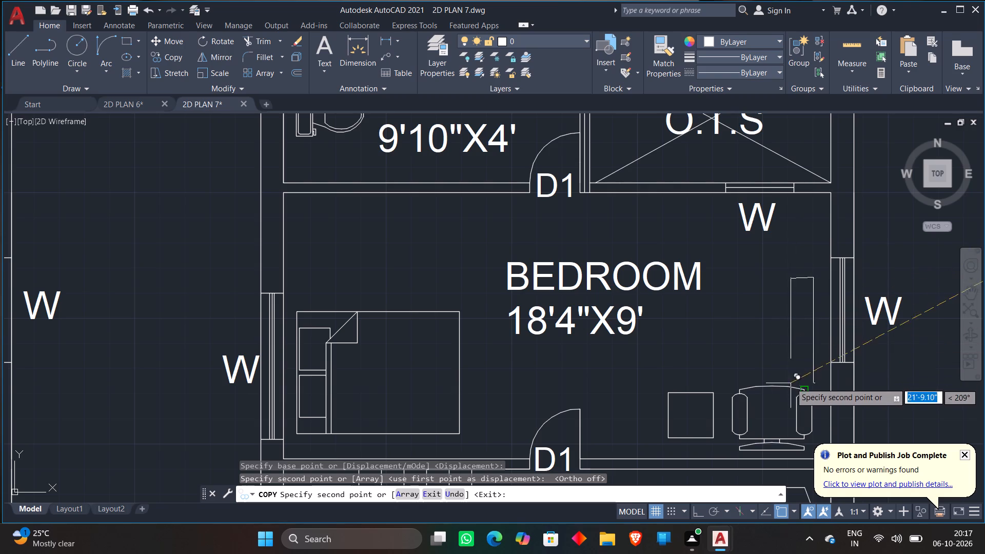
click(798, 320)
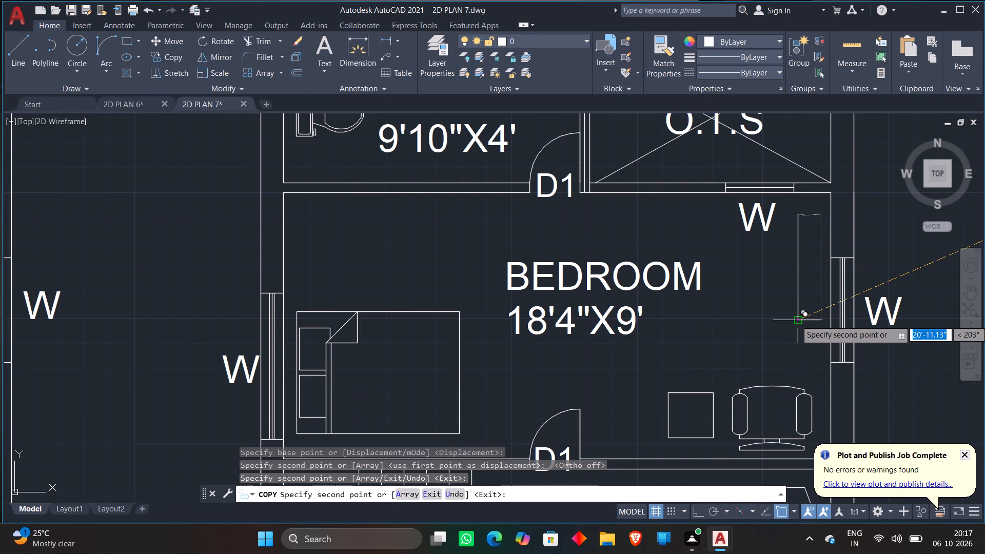
key(Escape)
Delete the original 9" by 42" rectangle outside the plan frame.
scroll(797, 320, down, 1)
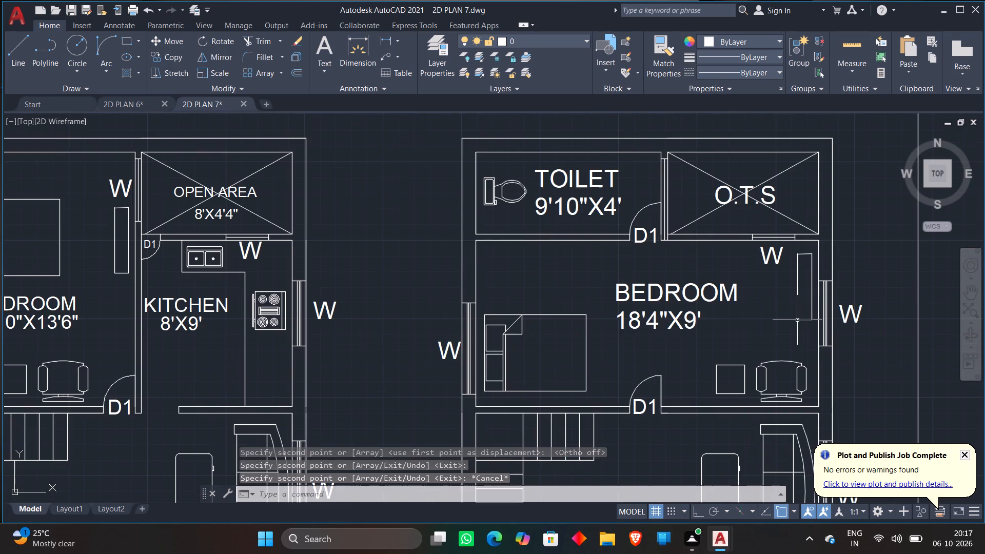
scroll(797, 320, down, 2)
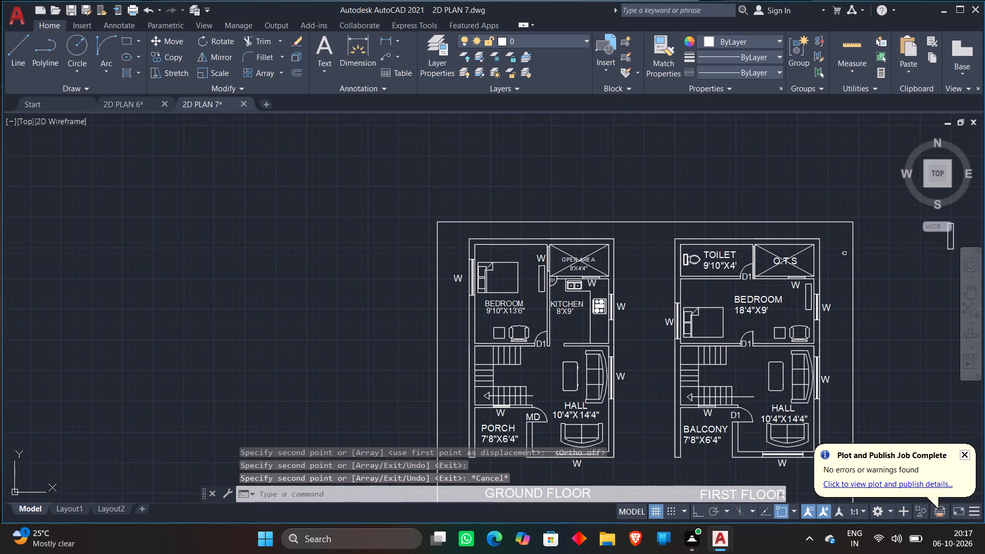
scroll(862, 265, down, 1)
middle_drag(862, 265, 781, 274)
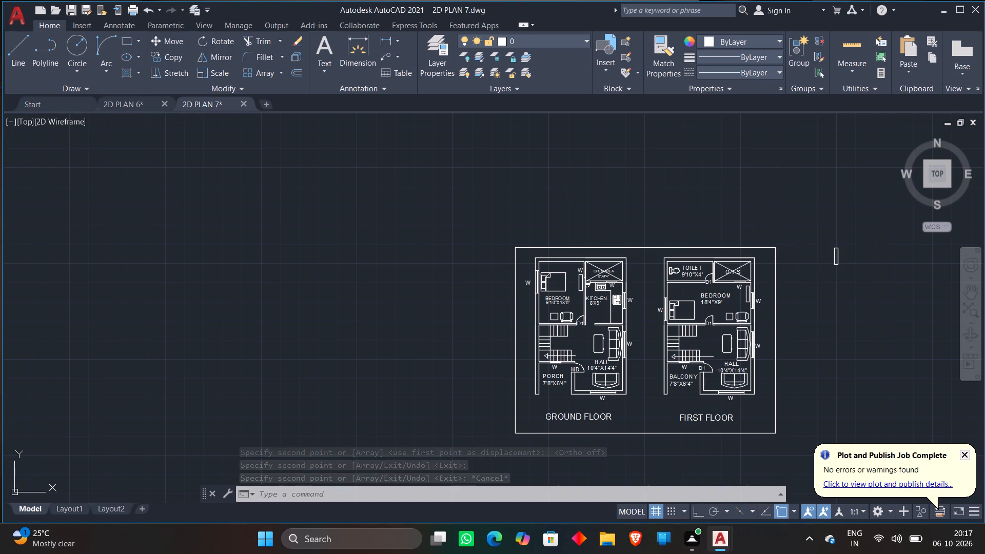
click(822, 230)
click(851, 276)
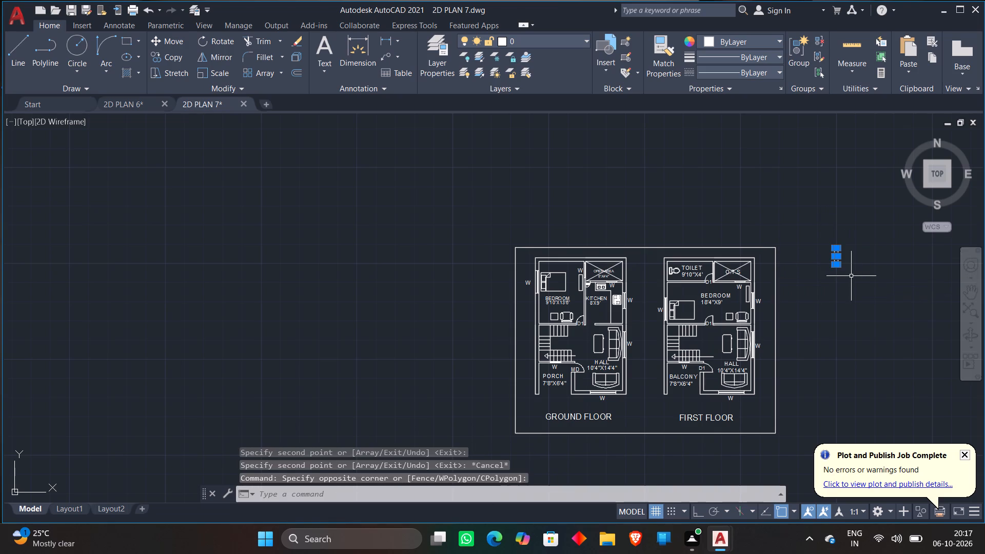
key(Delete)
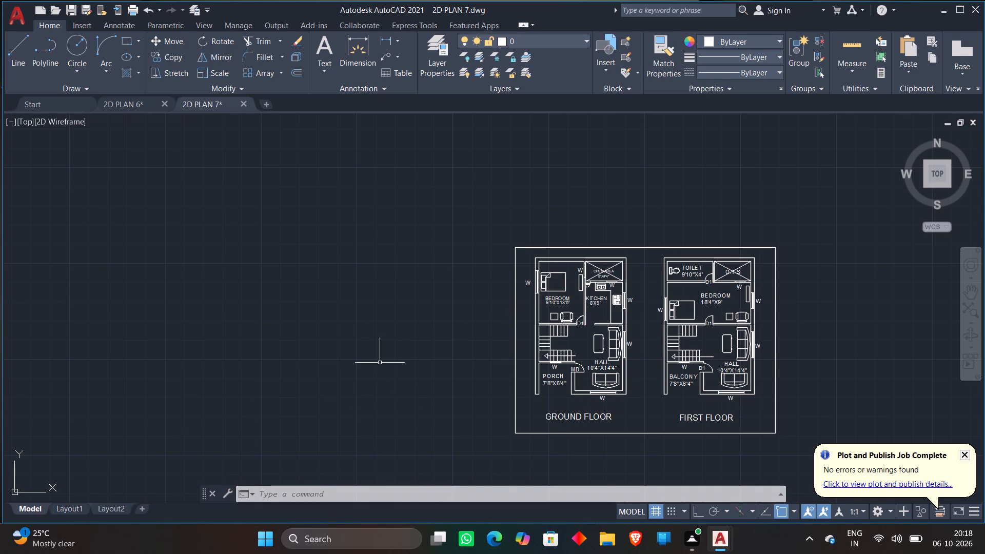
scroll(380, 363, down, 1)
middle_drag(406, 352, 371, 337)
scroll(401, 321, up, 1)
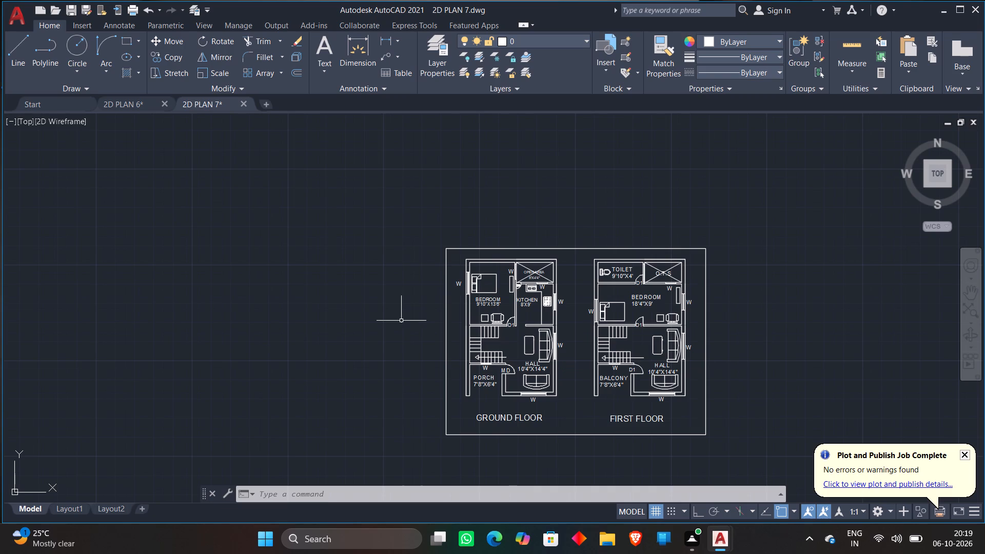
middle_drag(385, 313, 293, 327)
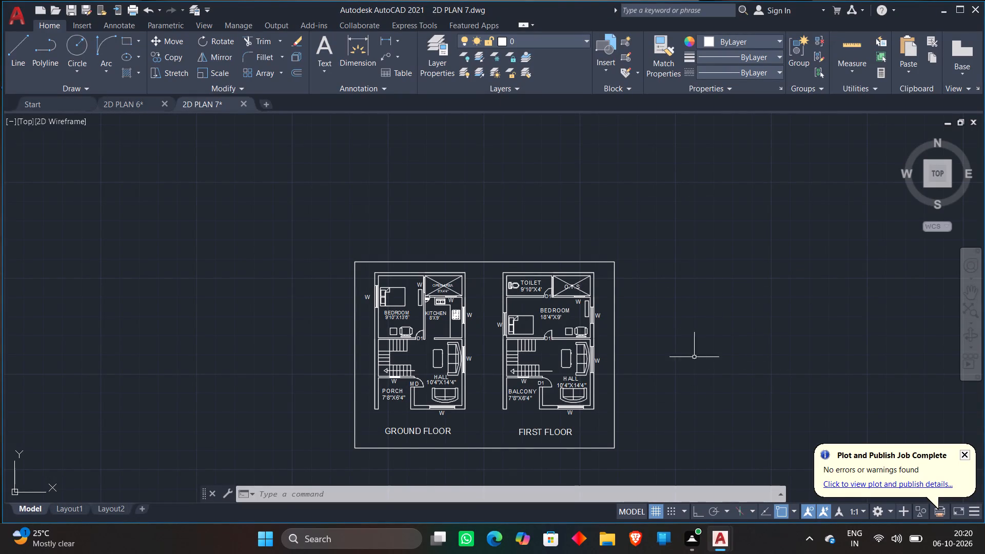
Draw a 6" horizontal line with a 48" vertical line down from its east end, in the empty space northeast of the plan frame.
scroll(474, 294, up, 2)
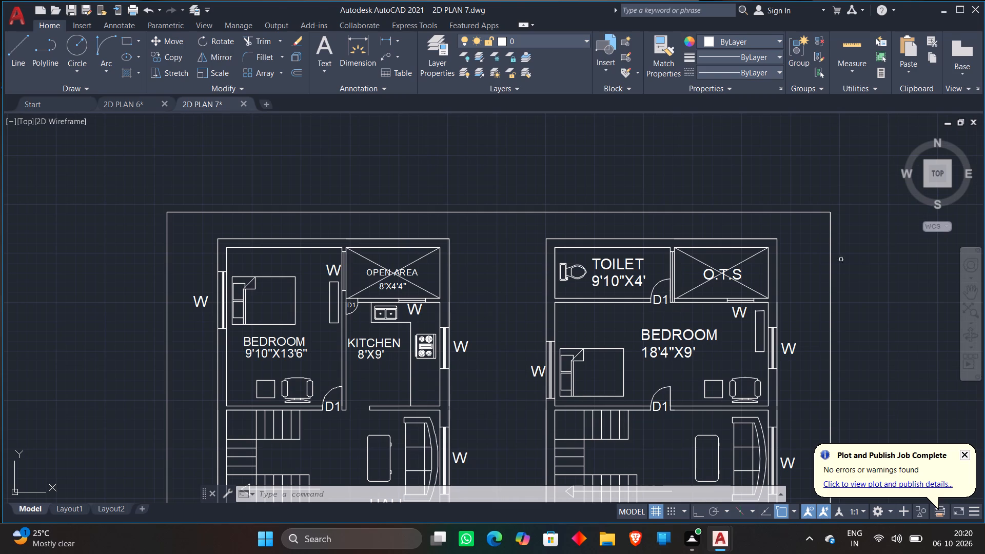
scroll(691, 216, down, 2)
middle_drag(823, 190, 707, 193)
key(l)
key(Return)
click(710, 197)
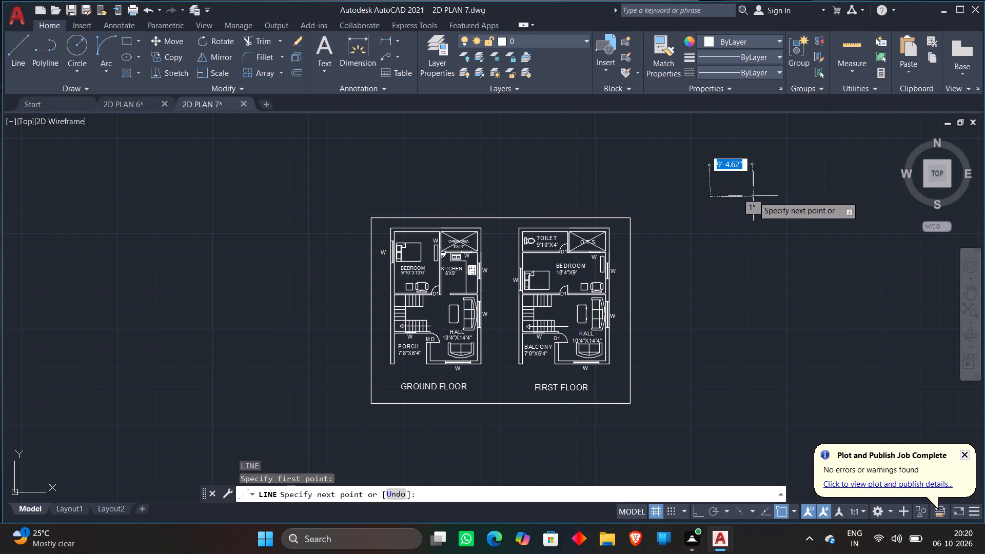
key(F8)
key(6)
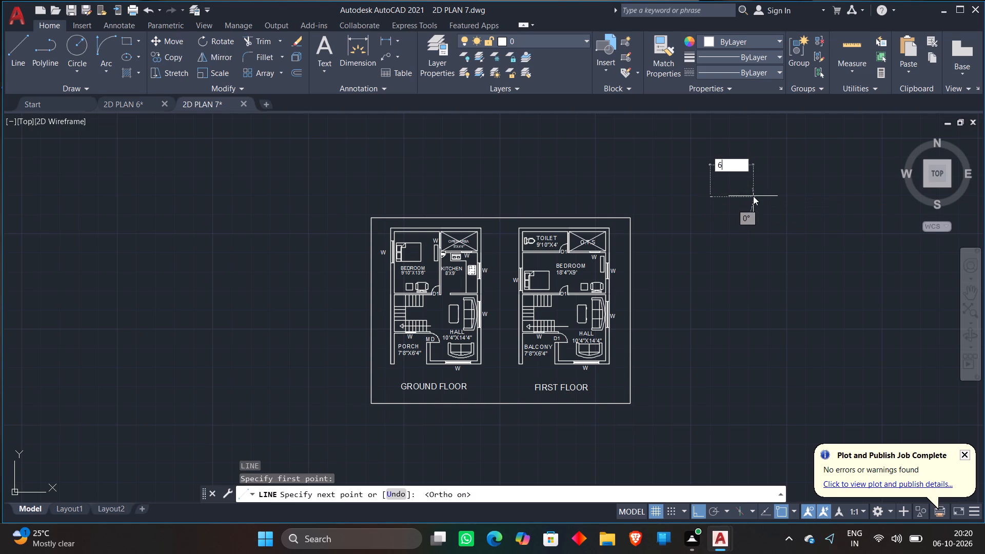
key(shift+quotedbl)
key(Return)
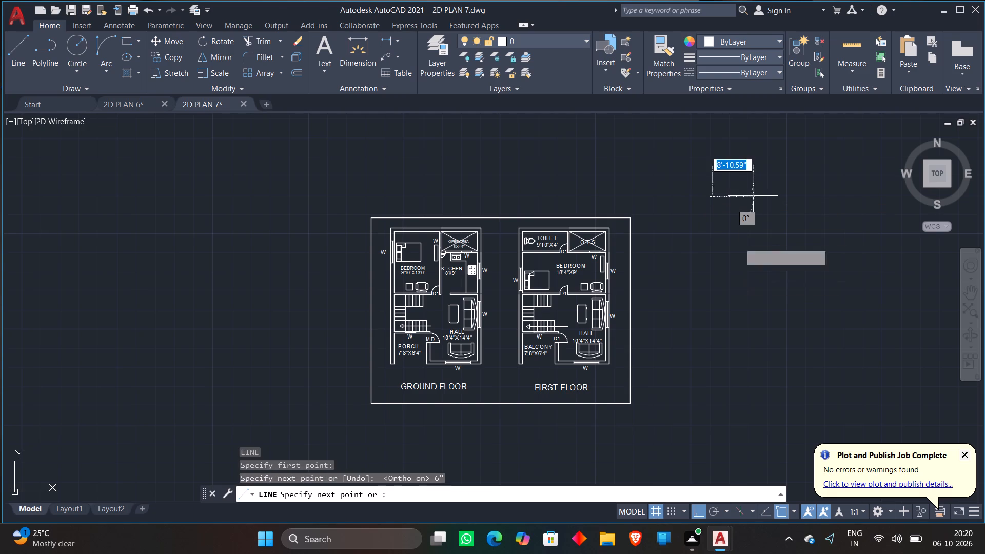
key(4)
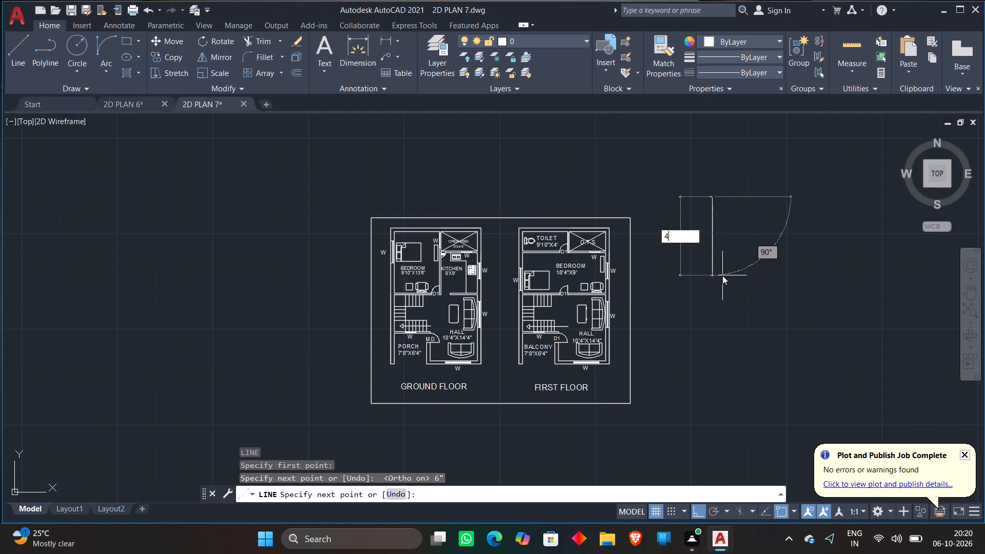
key(8)
key(shift+quotedbl)
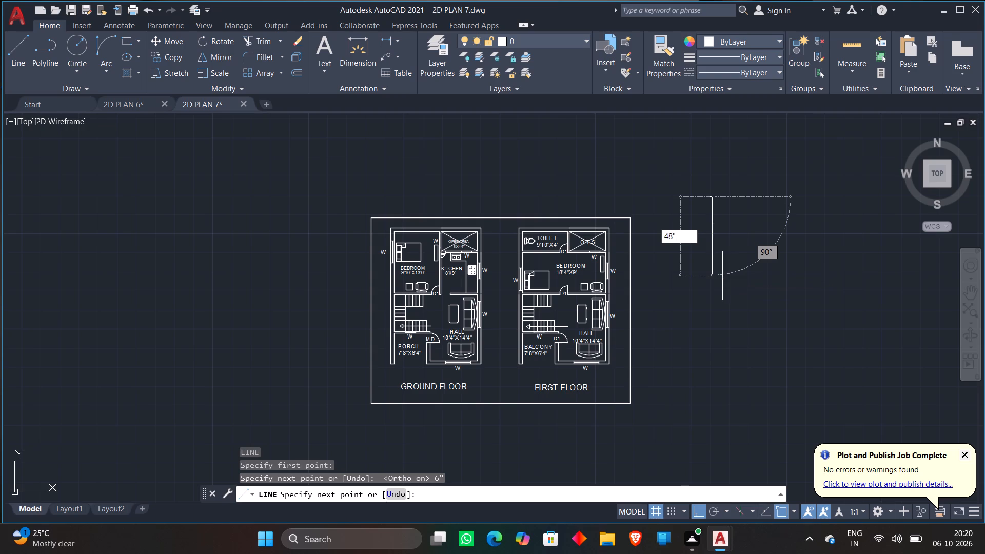
key(Return)
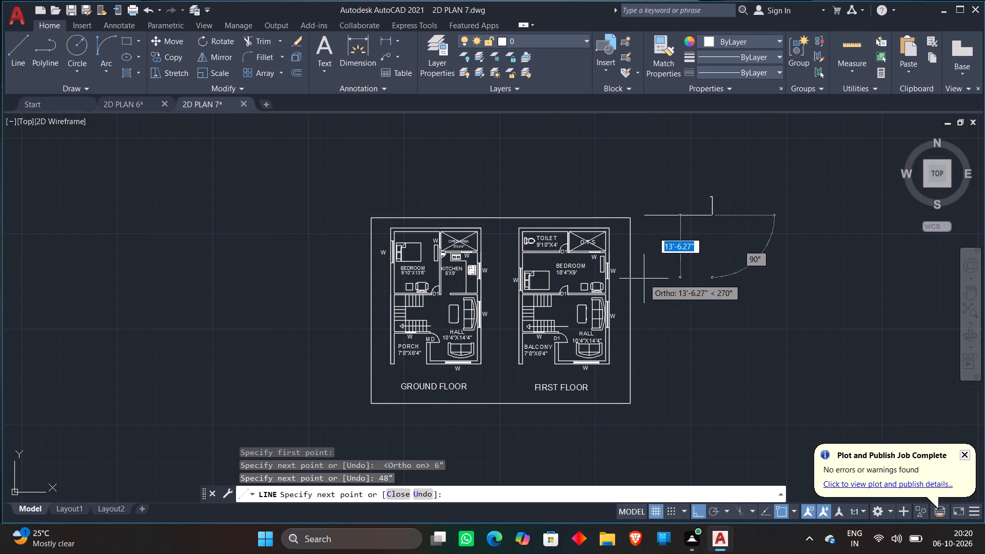
key(6)
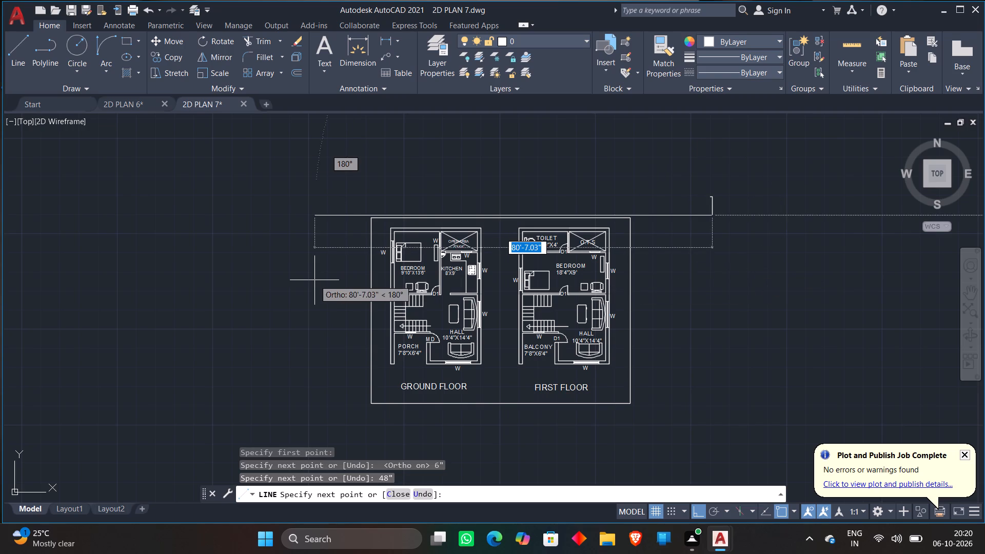
key(shift+quotedbl)
key(Return)
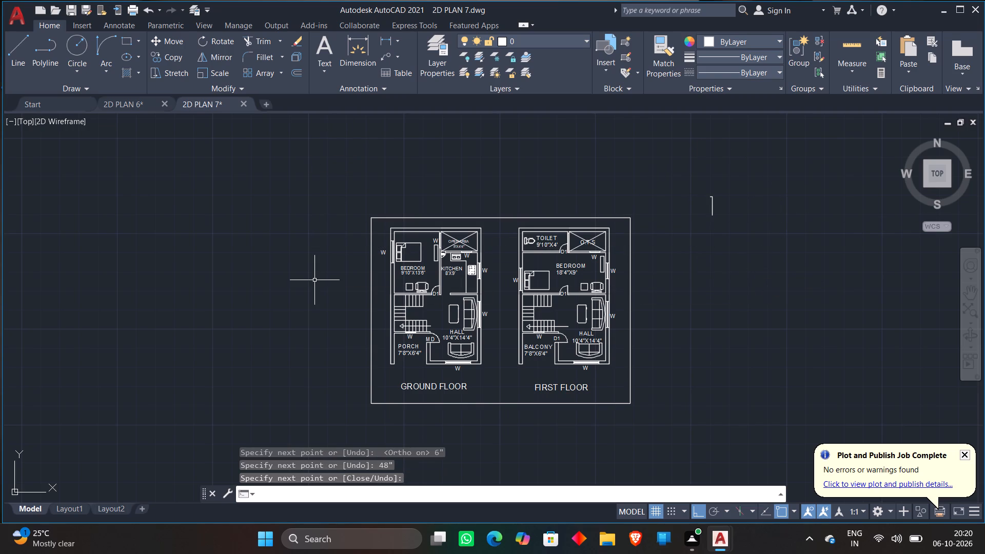
Draw a 6" bottom edge westward from the 48" line's lower end and a vertical west side running up past the top edge.
scroll(743, 186, up, 2)
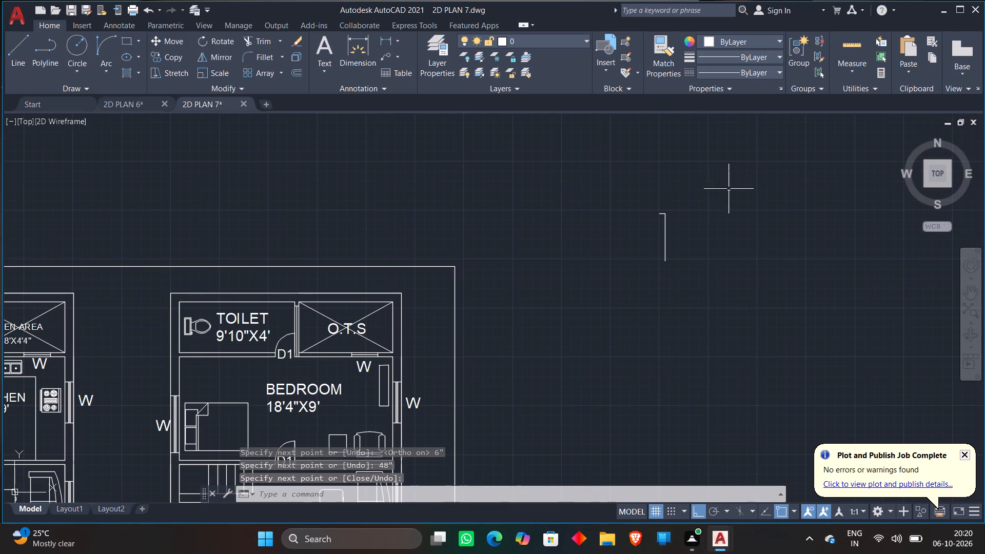
key(l)
key(Return)
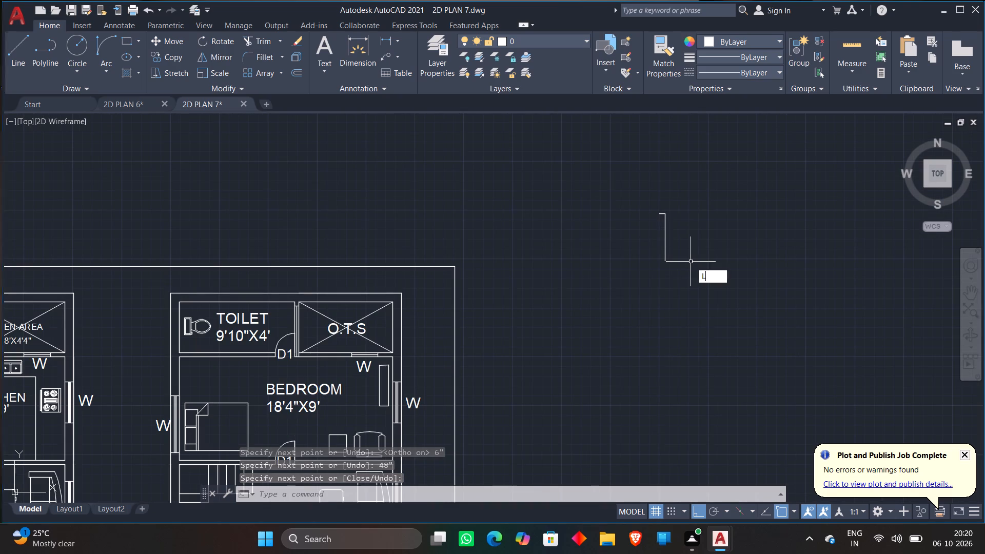
click(664, 262)
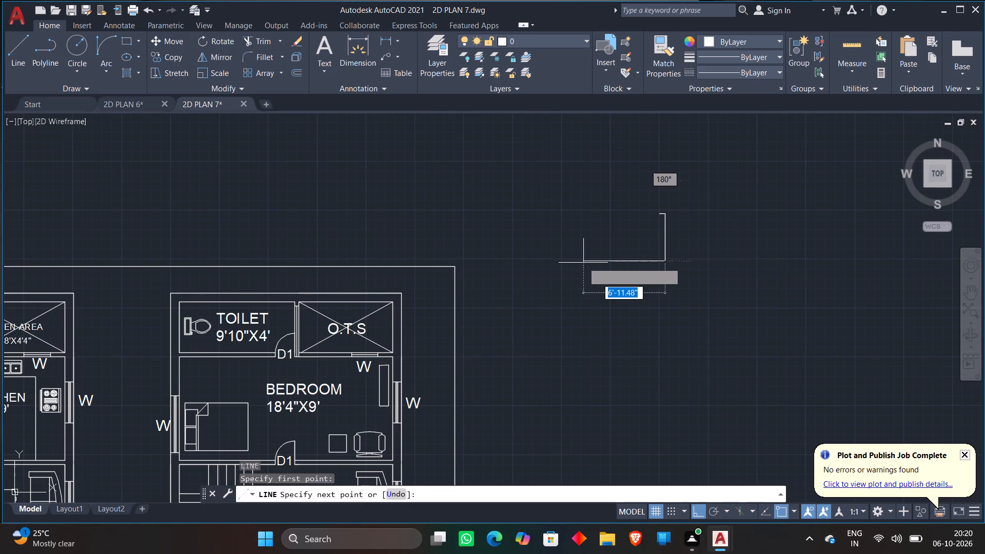
text(6")
key(Return)
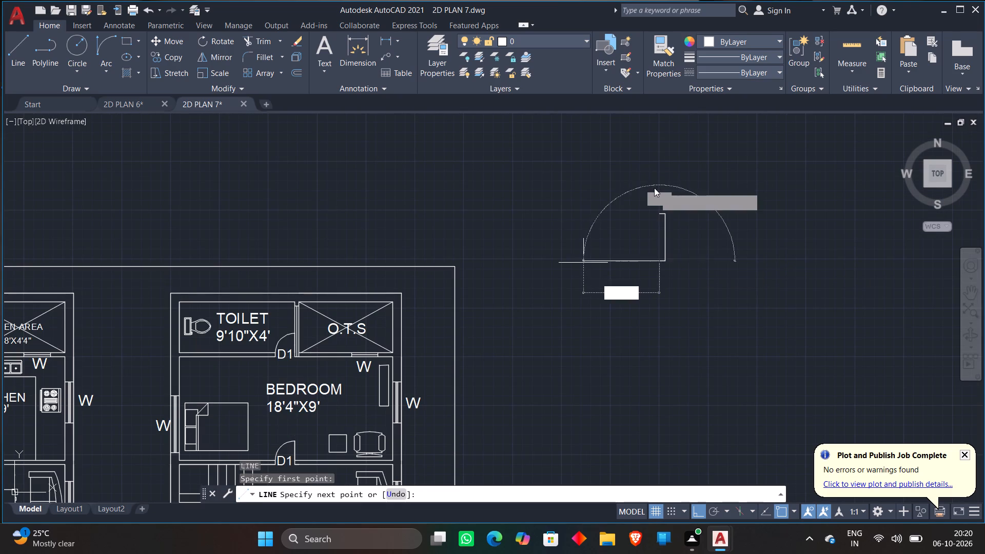
click(651, 166)
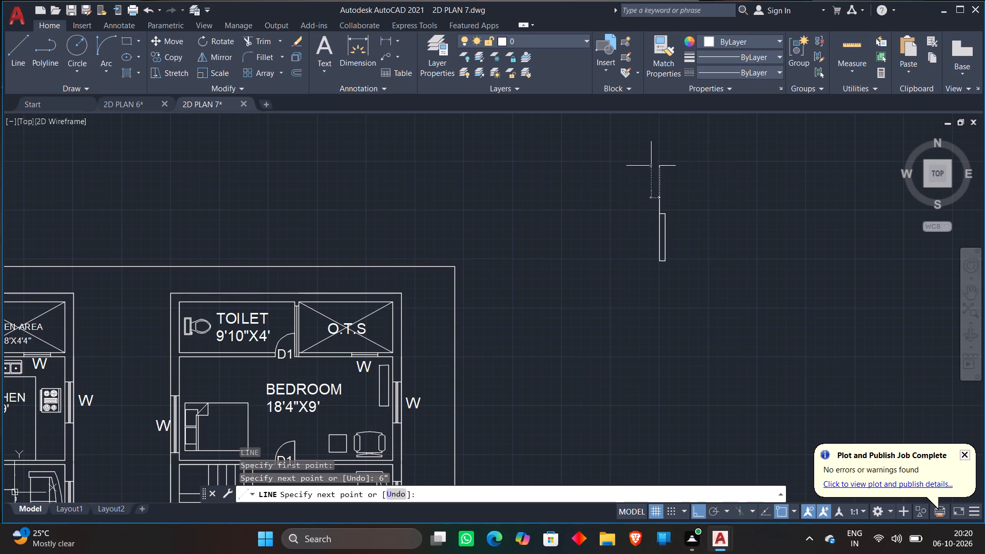
key(Escape)
Trim the part of the west side that extends above the top edge, leaving a 6" by 48" rectangle.
text(TRV)
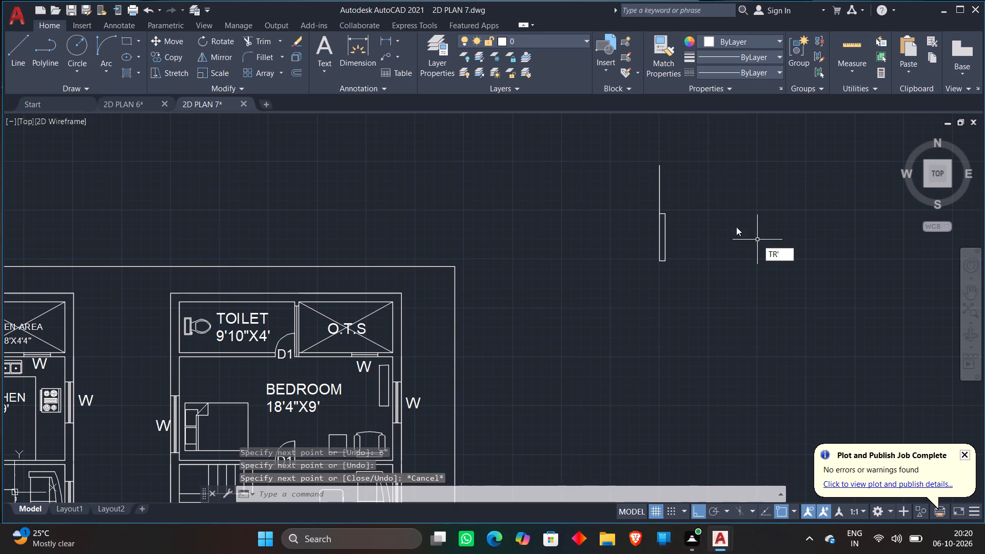
key(BackSpace)
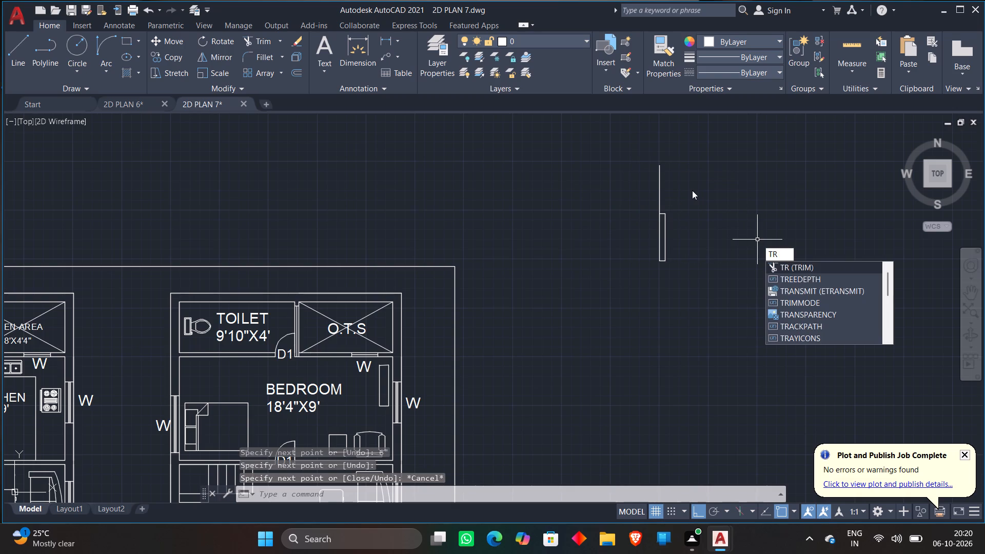
key(space)
click(692, 190)
click(623, 191)
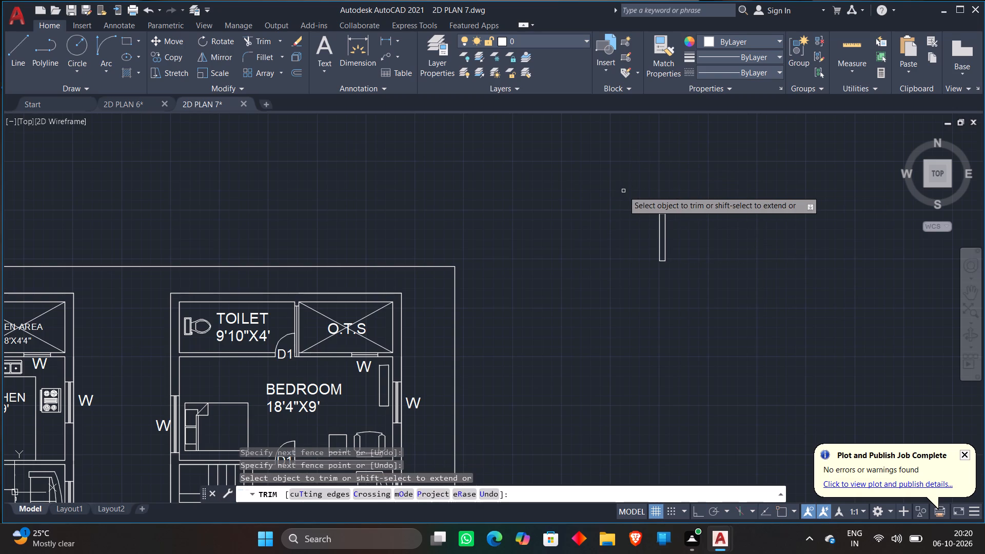
key(Escape)
Draw a vertical line about 1'-8" long inside the 6" by 48" rectangle, centred roughly along its height.
scroll(674, 229, up, 3)
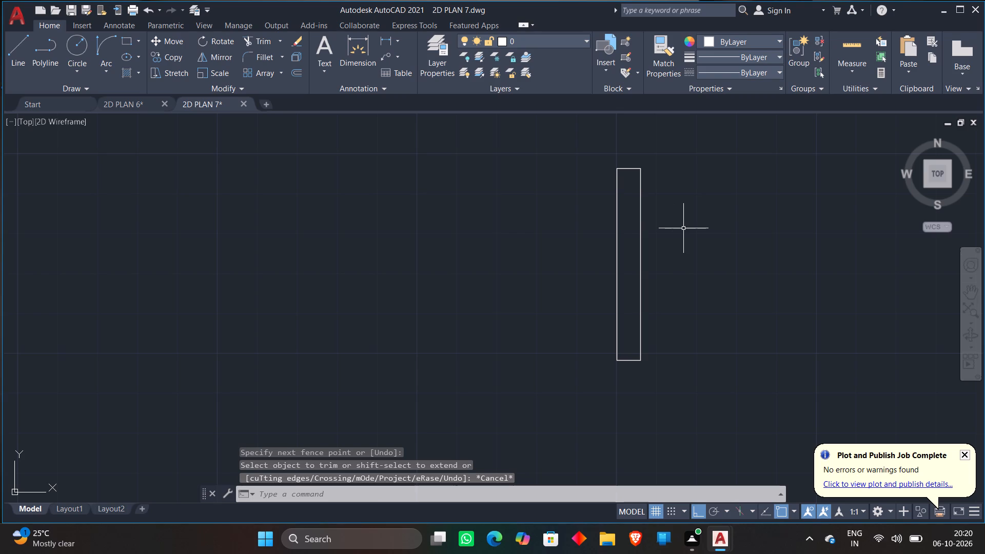
key(l)
key(Return)
click(631, 230)
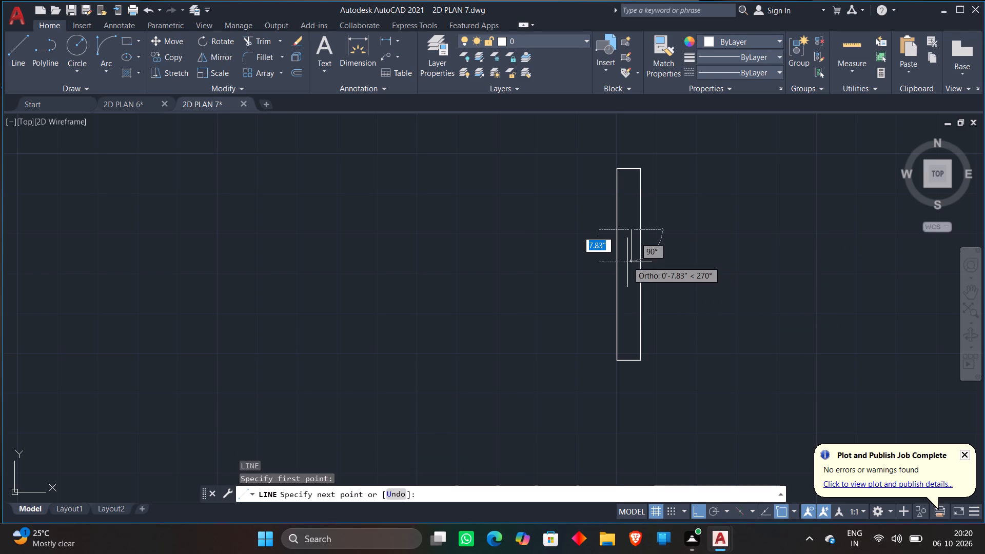
click(630, 315)
key(Escape)
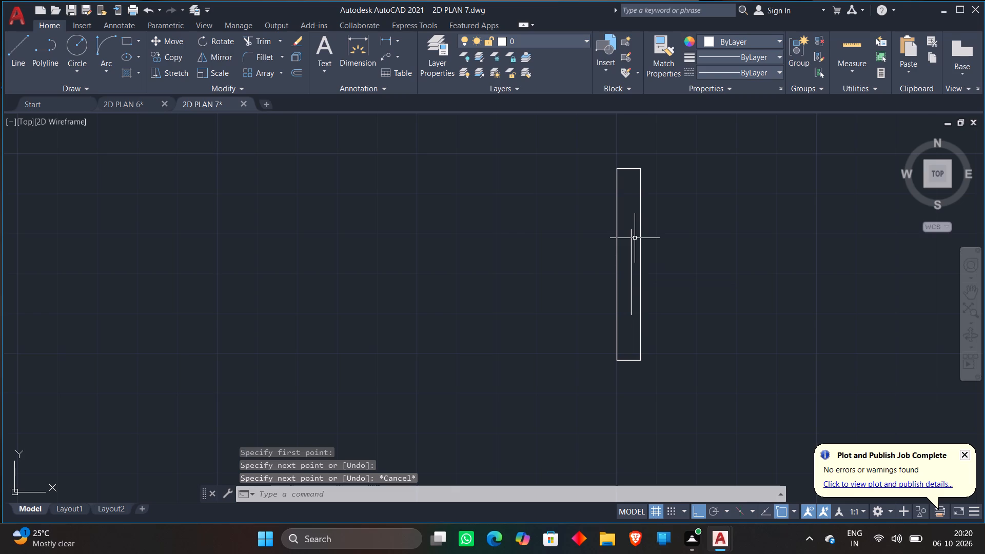
Draw a slanted line about 10" long from the inner vertical line's midpoint up and out past the rectangle's west side, with Ortho off.
key(l)
key(Return)
scroll(635, 238, up, 3)
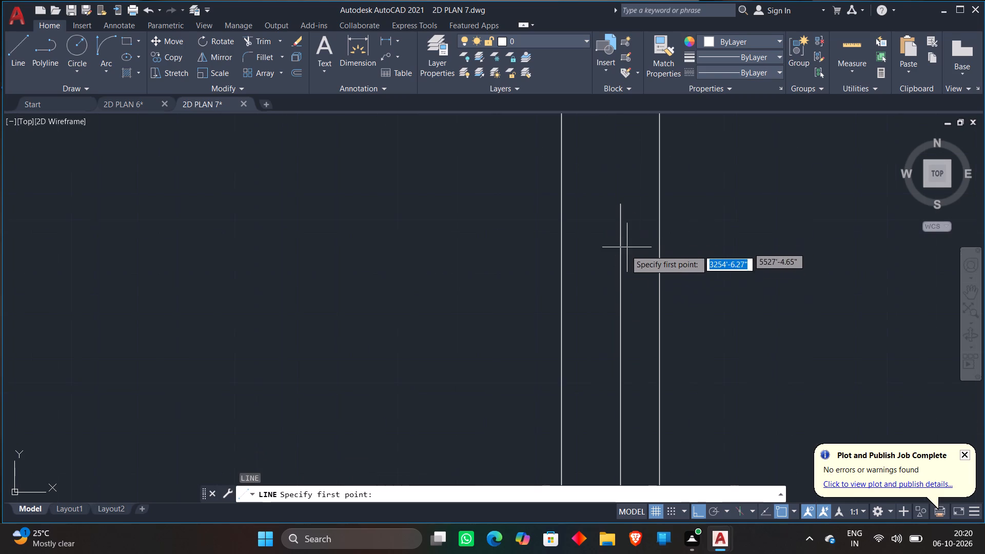
scroll(615, 274, down, 3)
click(616, 315)
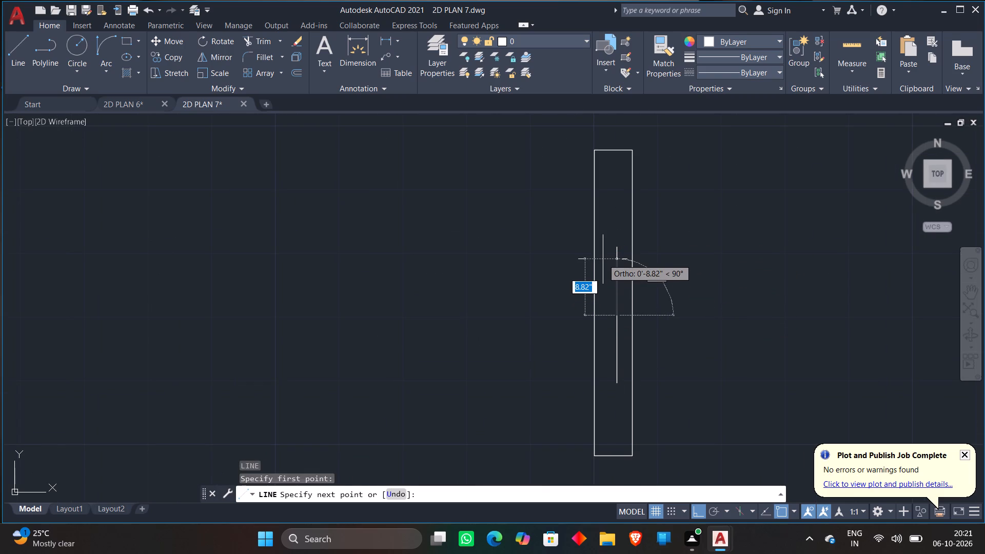
key(F8)
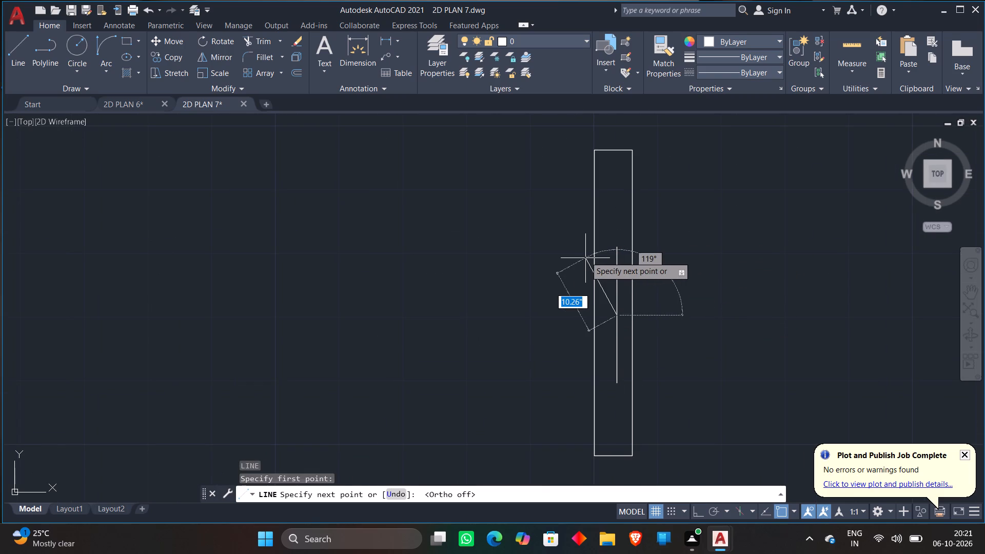
click(585, 256)
key(Escape)
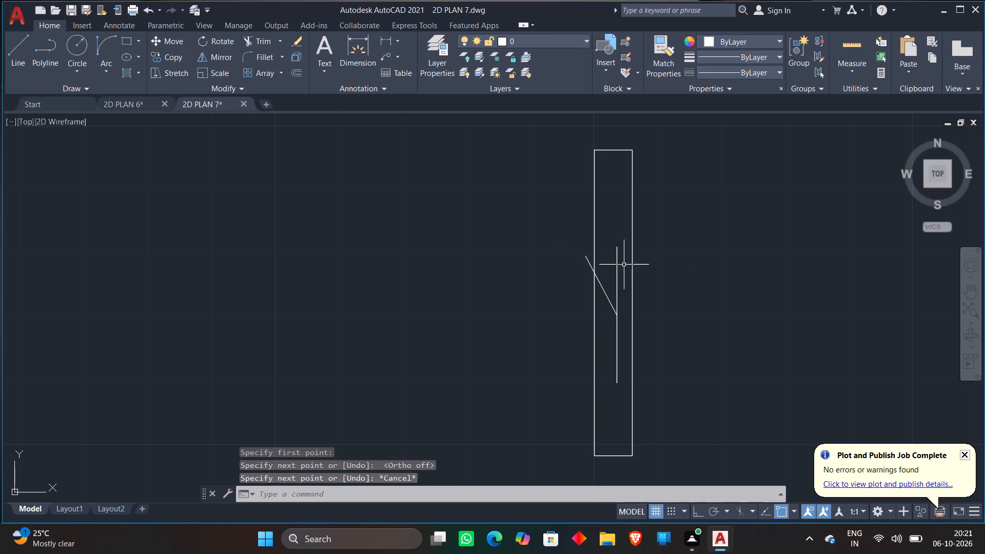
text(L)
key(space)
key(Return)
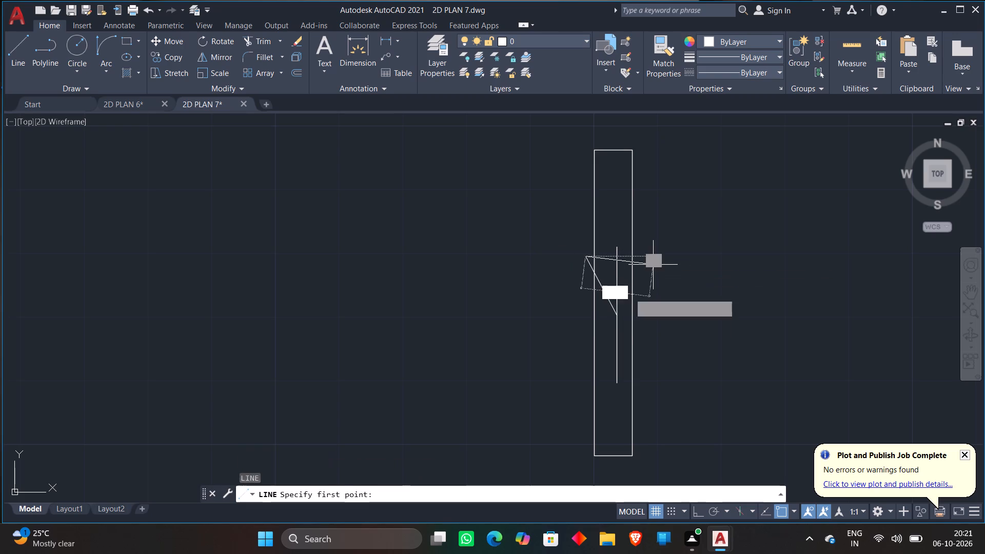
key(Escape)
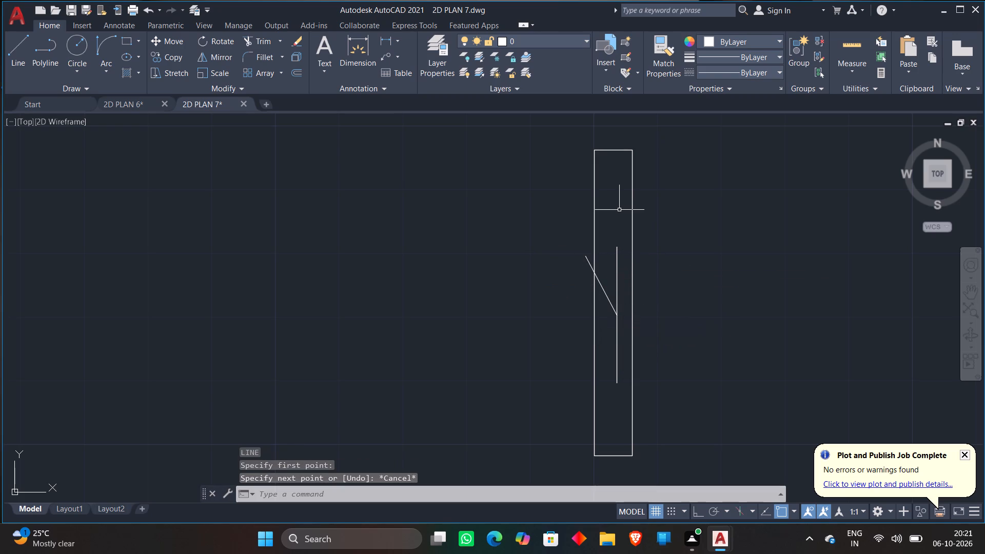
Draw a second slanted line from the inner vertical line's midpoint down and out past the rectangle's west side.
key(l)
key(Return)
click(618, 313)
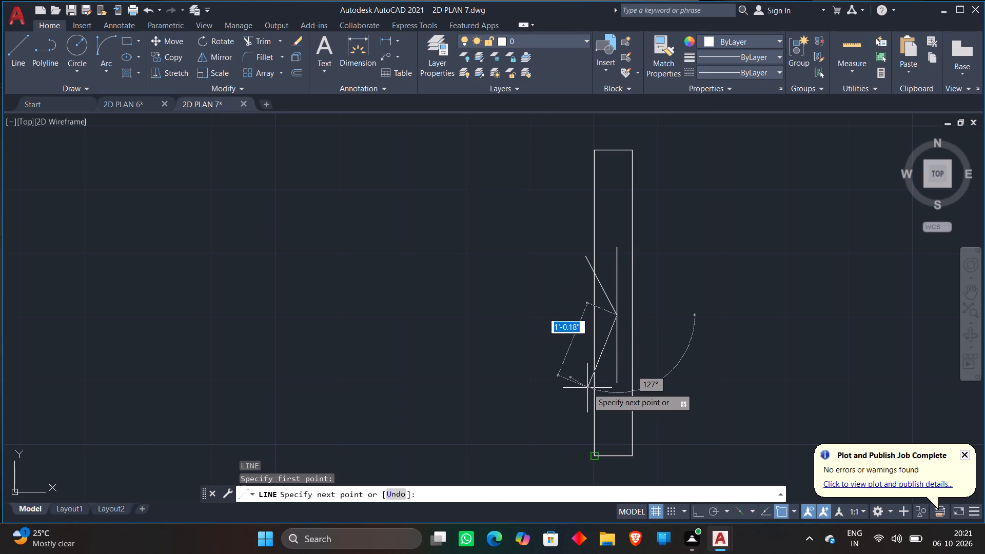
click(574, 392)
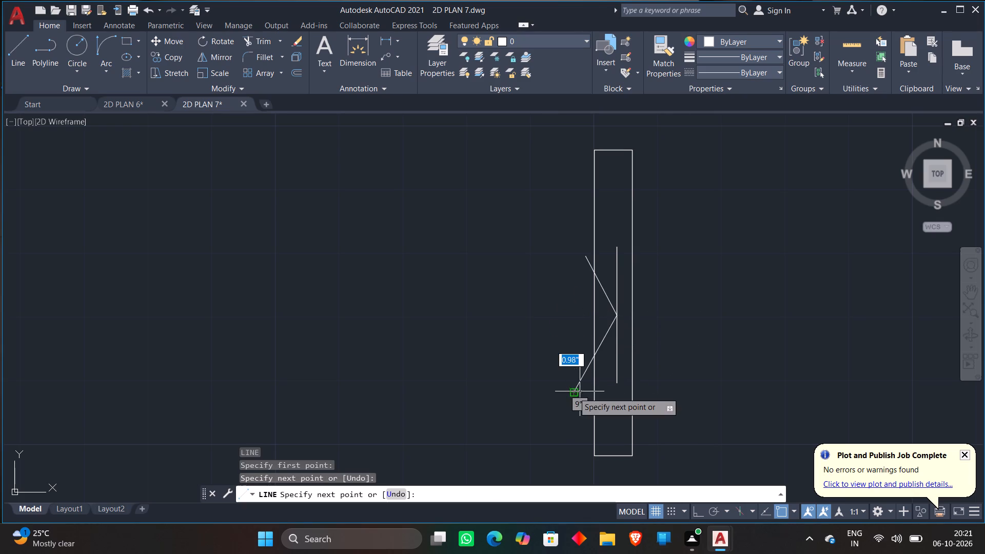
key(Escape)
Trim the ends of both slanted lines that stick out beyond the rectangle's west side.
text(TR)
key(space)
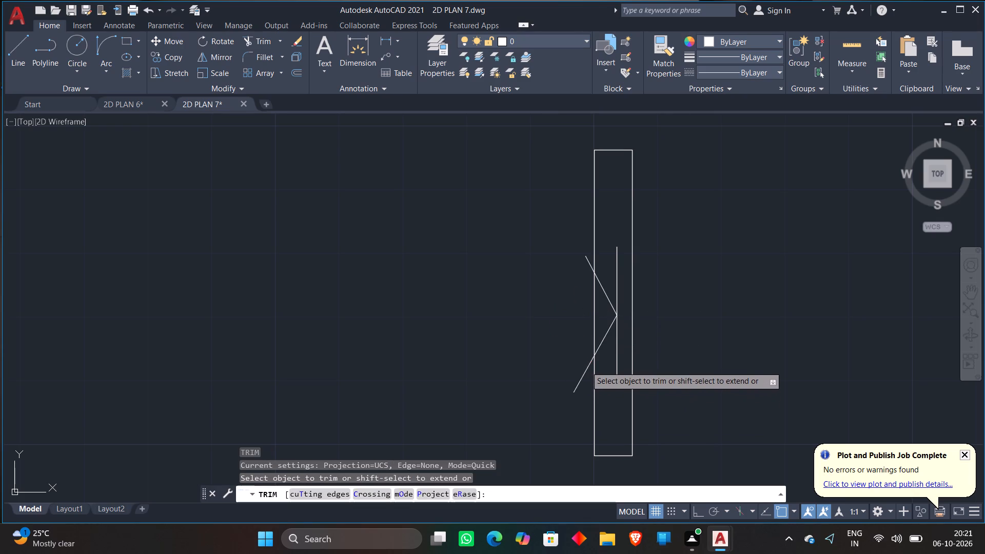
click(586, 368)
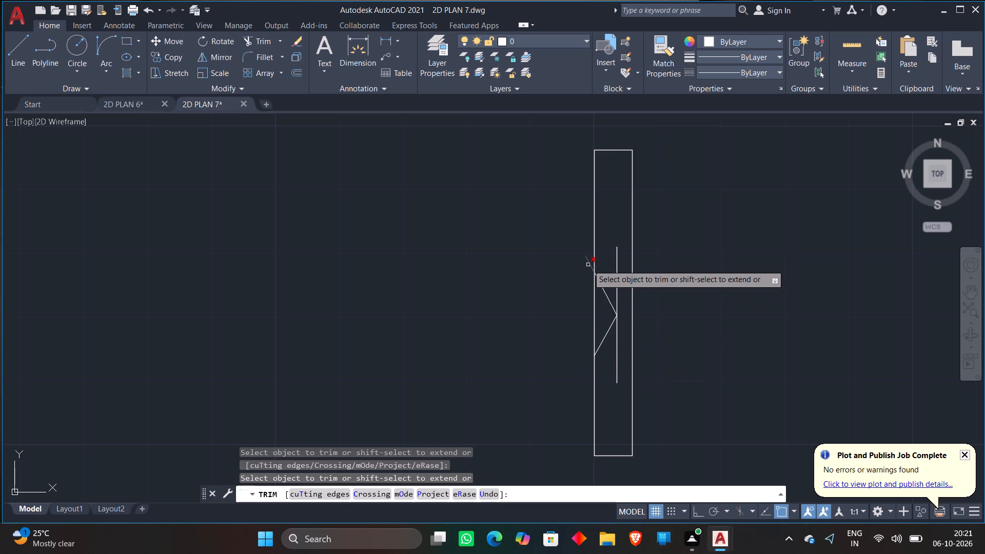
click(588, 265)
key(Escape)
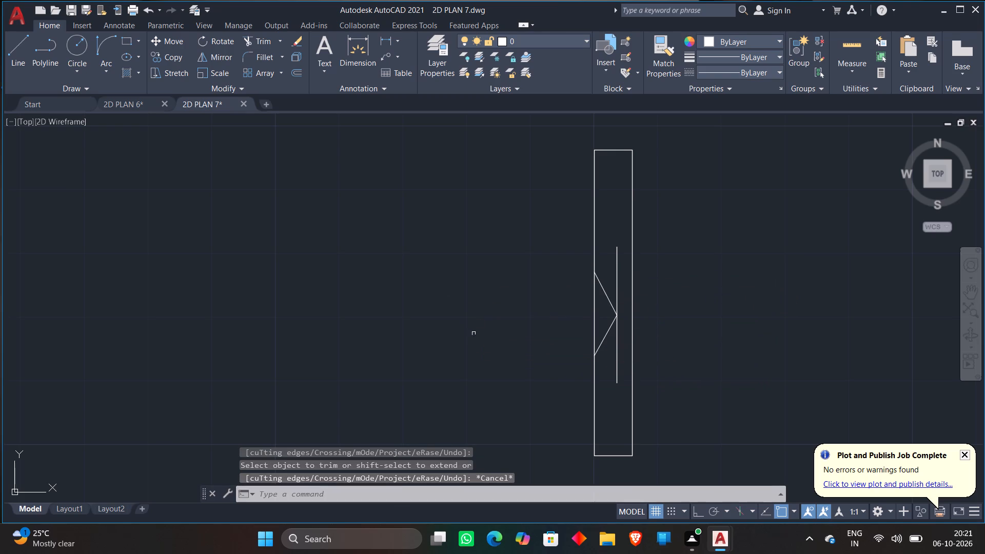
Offset both slanted lines 1" towards the east side of the rectangle.
scroll(482, 323, down, 2)
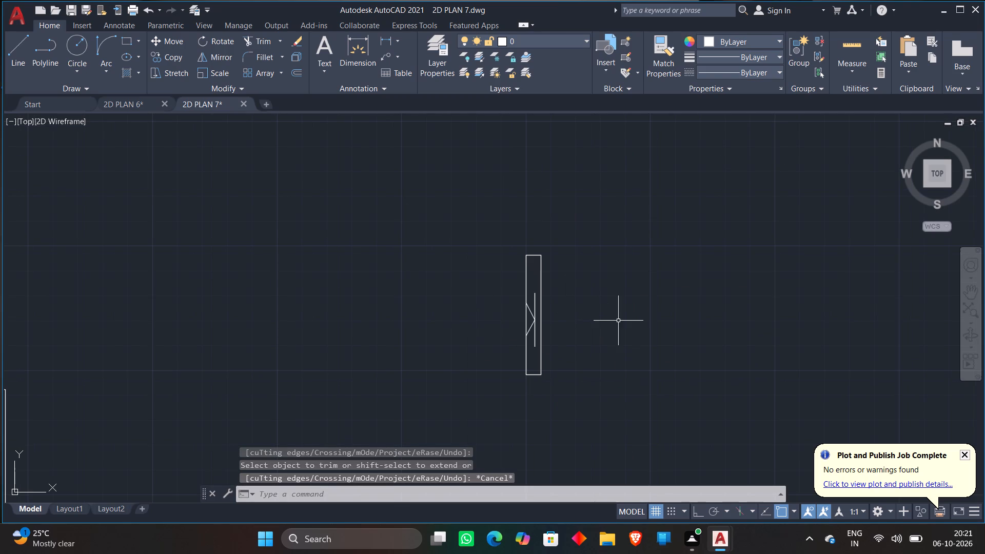
scroll(554, 308, up, 3)
key(o)
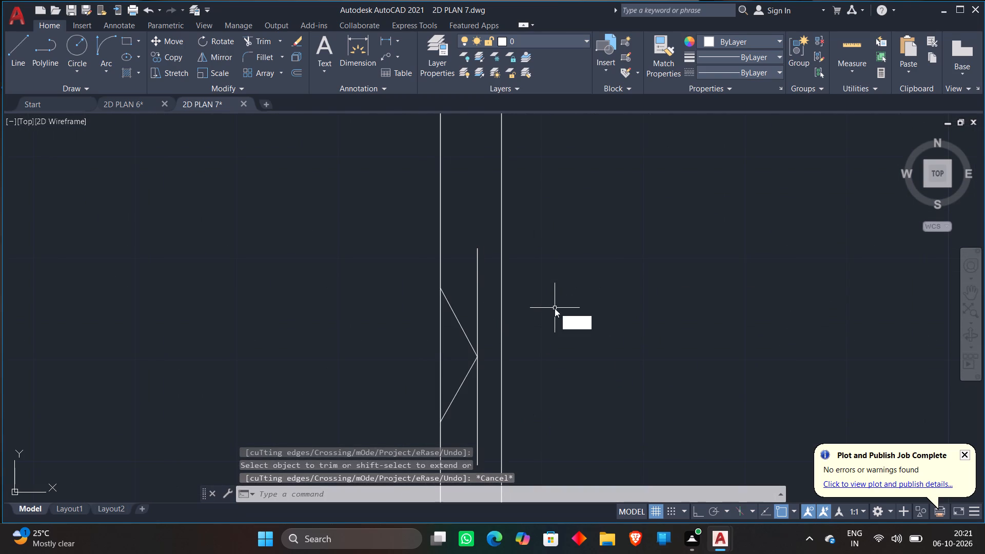
key(Return)
text(1")
key(Return)
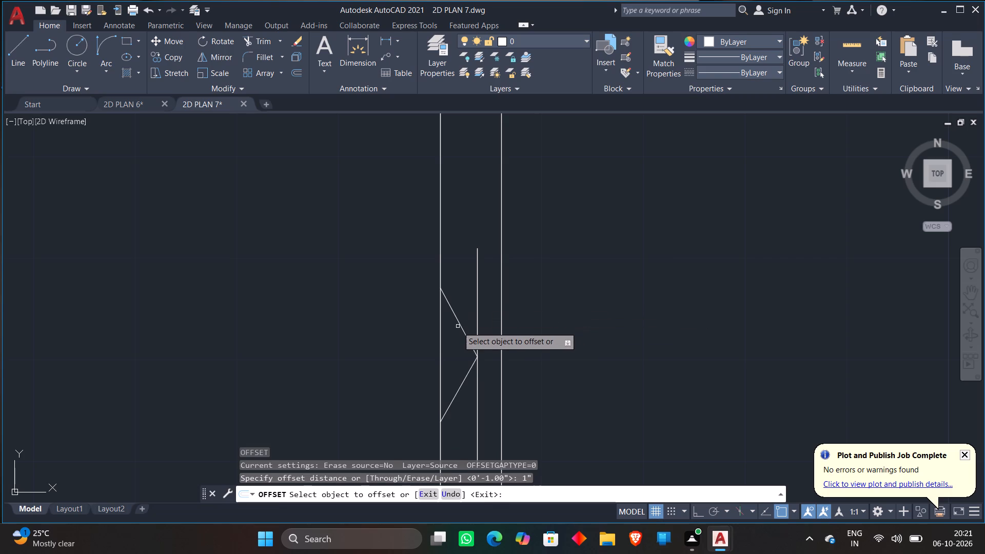
click(460, 326)
click(482, 293)
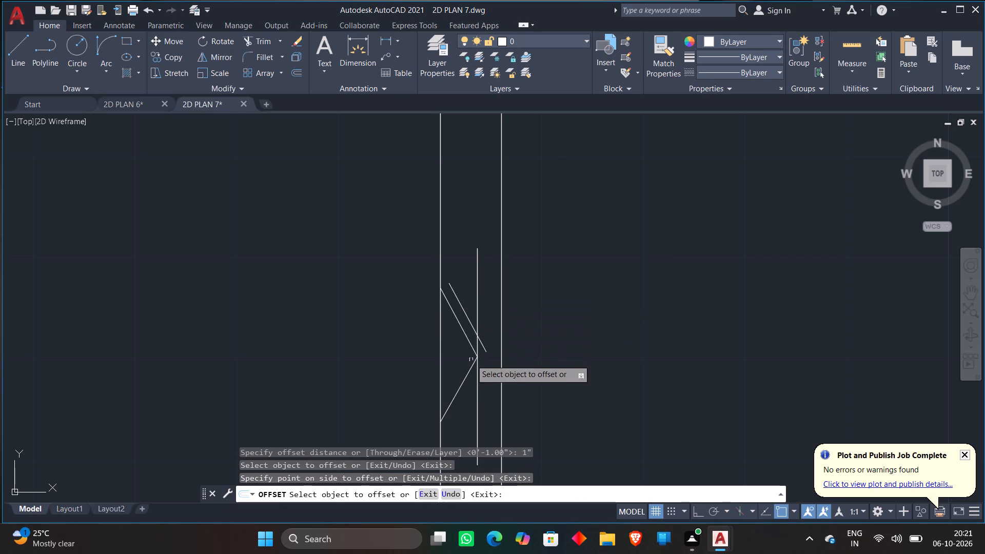
click(467, 370)
click(475, 375)
key(Escape)
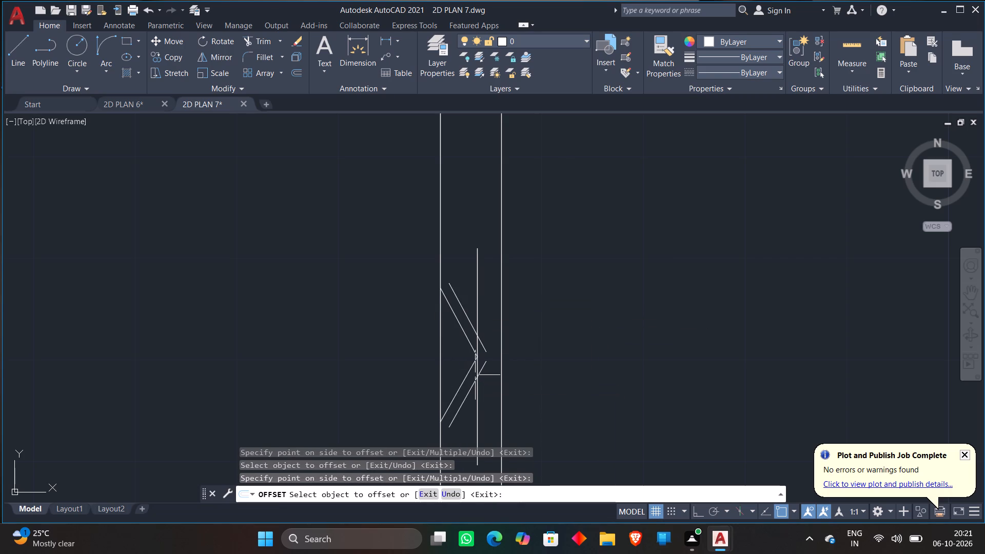
Trim the ends of both offset slanted lines that stick out east of the inner vertical line.
text(TR)
key(space)
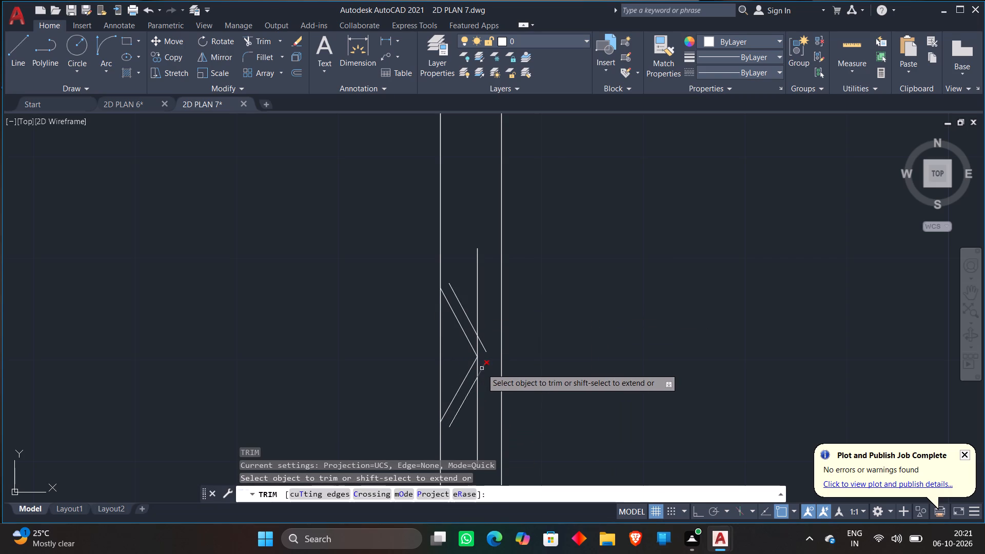
click(484, 369)
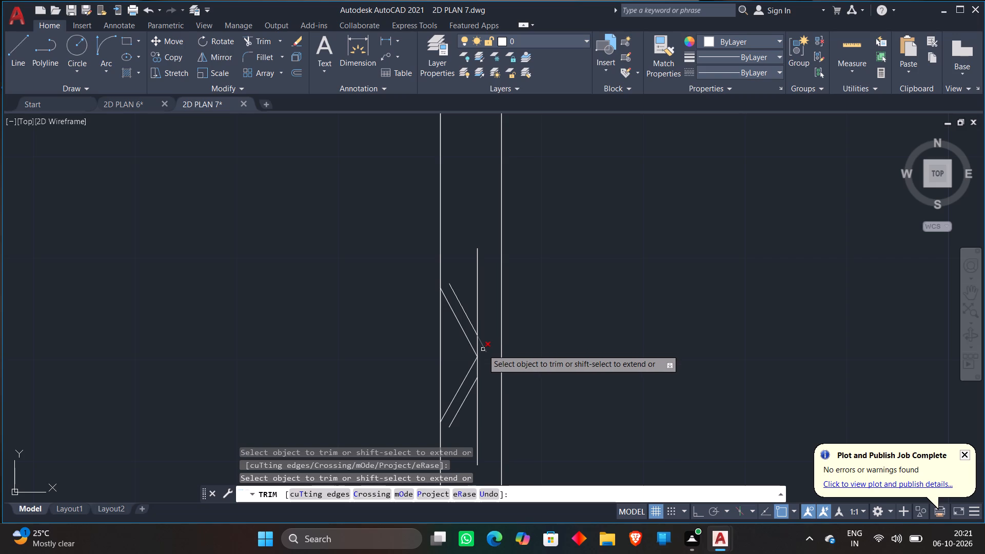
click(485, 348)
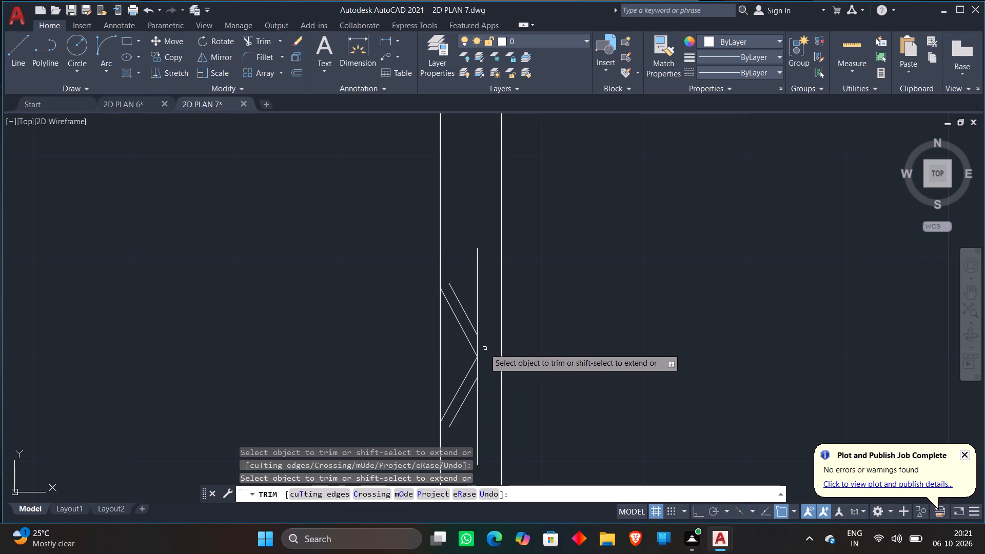
key(Escape)
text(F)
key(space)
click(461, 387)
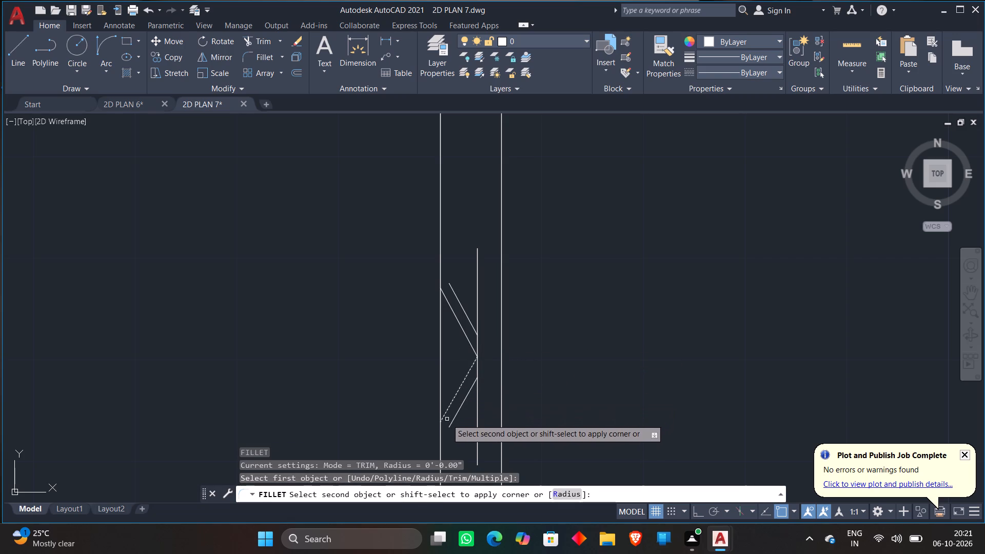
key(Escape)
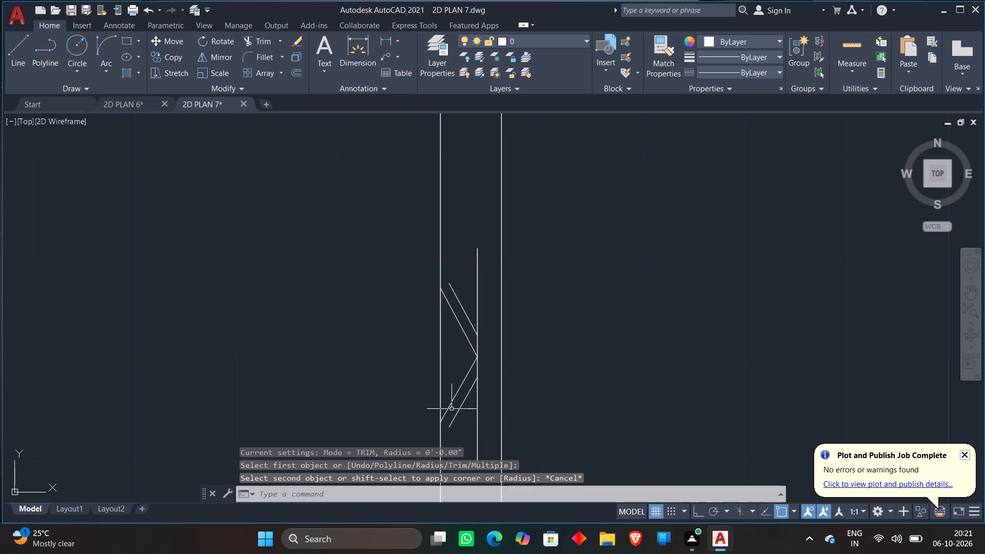
Fillet the west ends of the lower and upper pairs of parallel slanted lines into rounded caps.
text(F)
key(space)
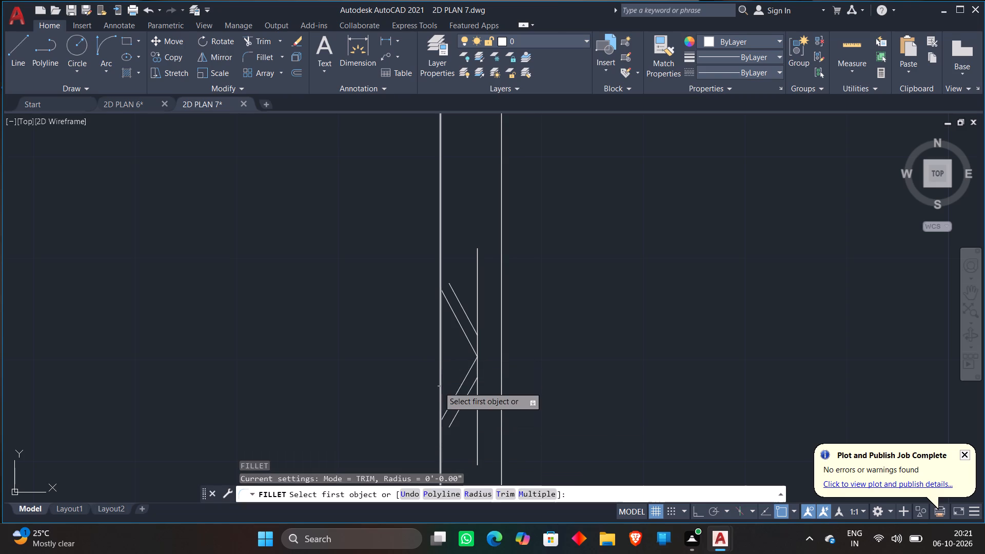
click(445, 409)
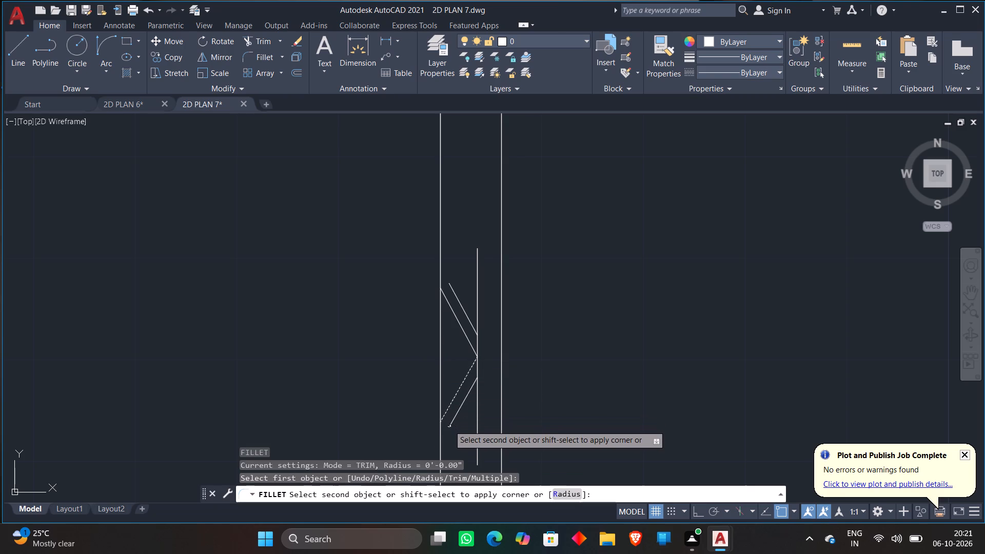
click(449, 425)
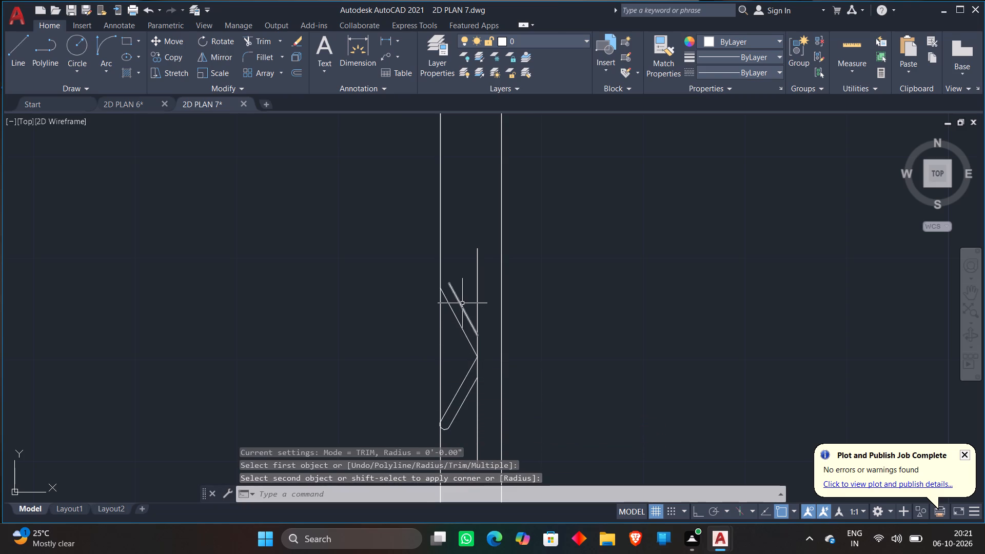
key(f)
key(space)
click(451, 286)
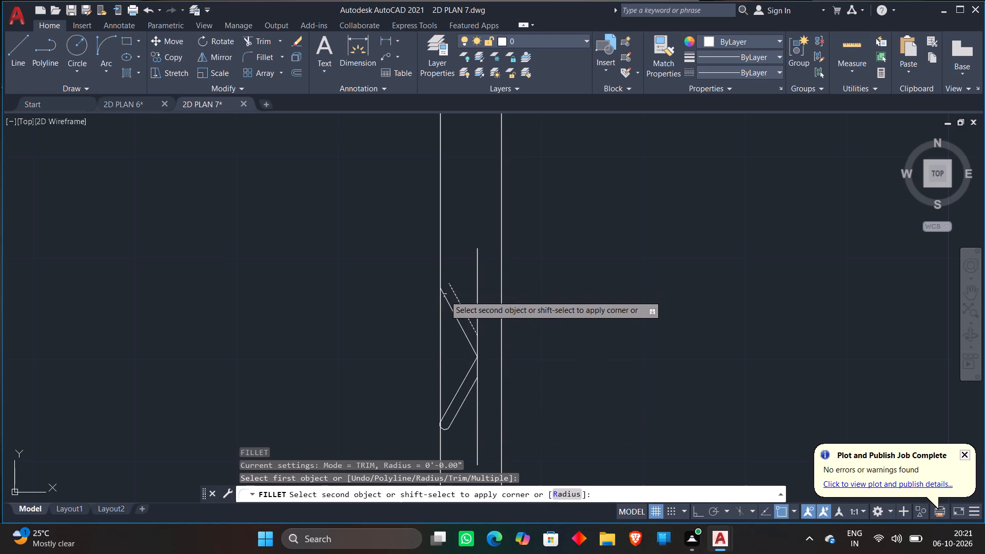
click(445, 296)
key(Escape)
Erase the four lines of the plain narrow rectangle beside the east wall of the ground floor bedroom.
scroll(533, 261, down, 1)
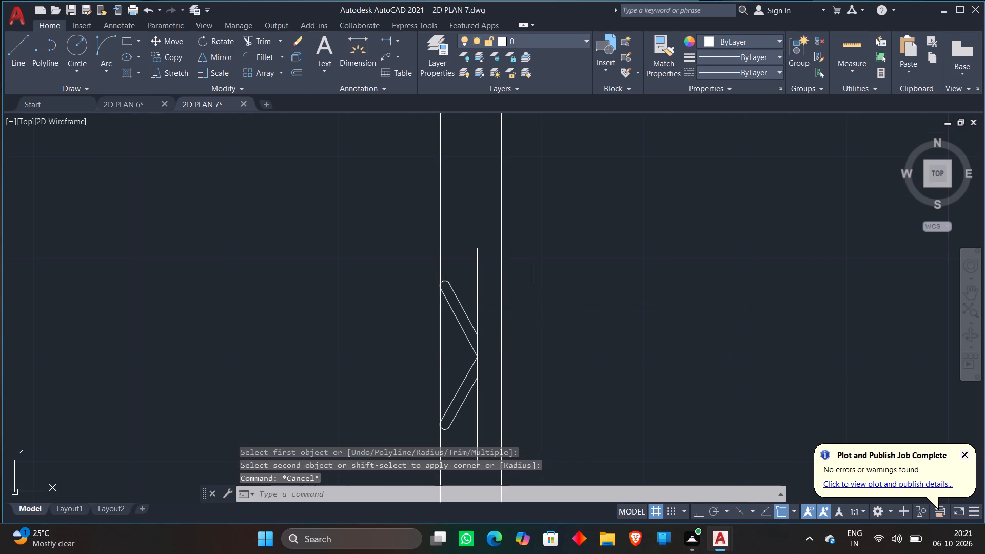
scroll(531, 261, down, 3)
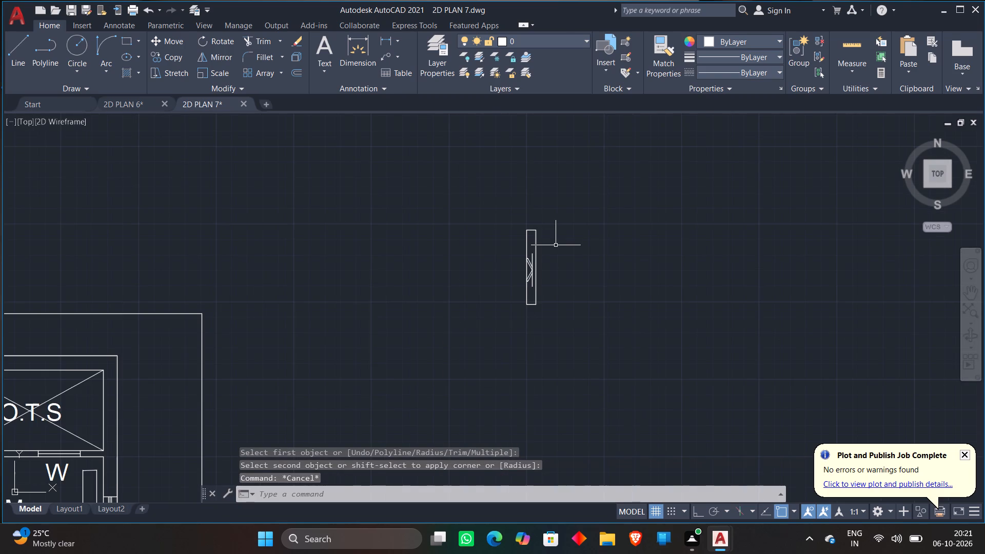
scroll(564, 243, down, 1)
scroll(478, 271, down, 2)
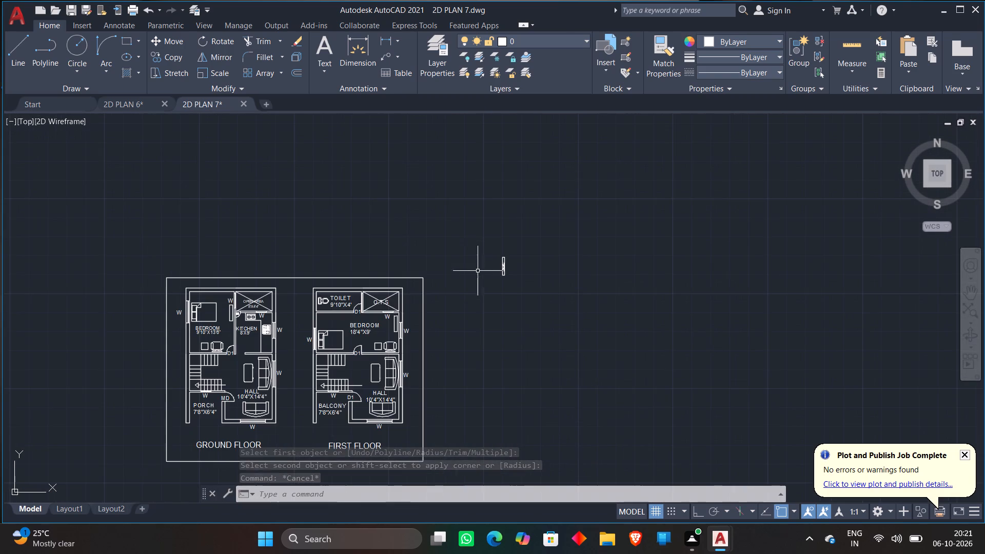
scroll(294, 364, up, 3)
middle_drag(107, 279, 216, 340)
click(139, 253)
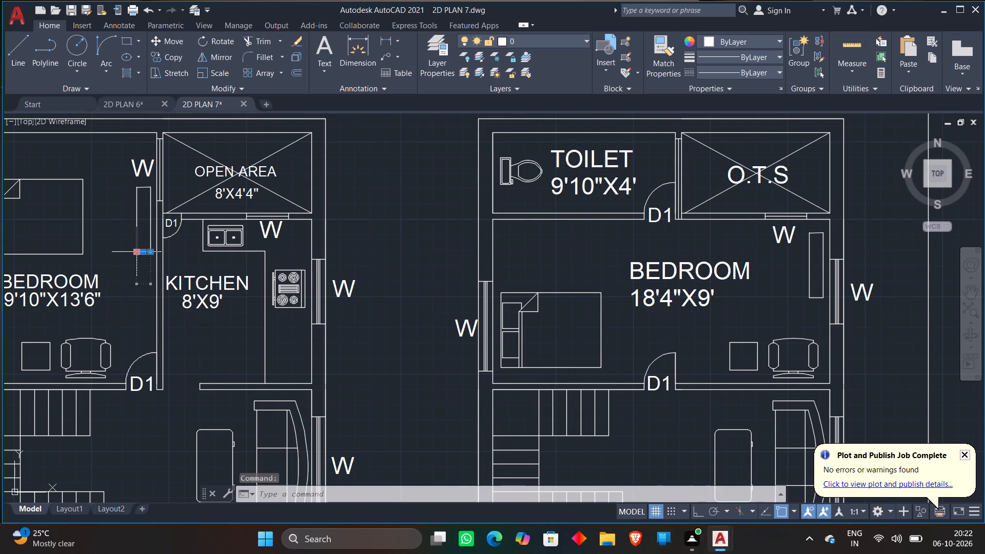
click(137, 208)
click(143, 188)
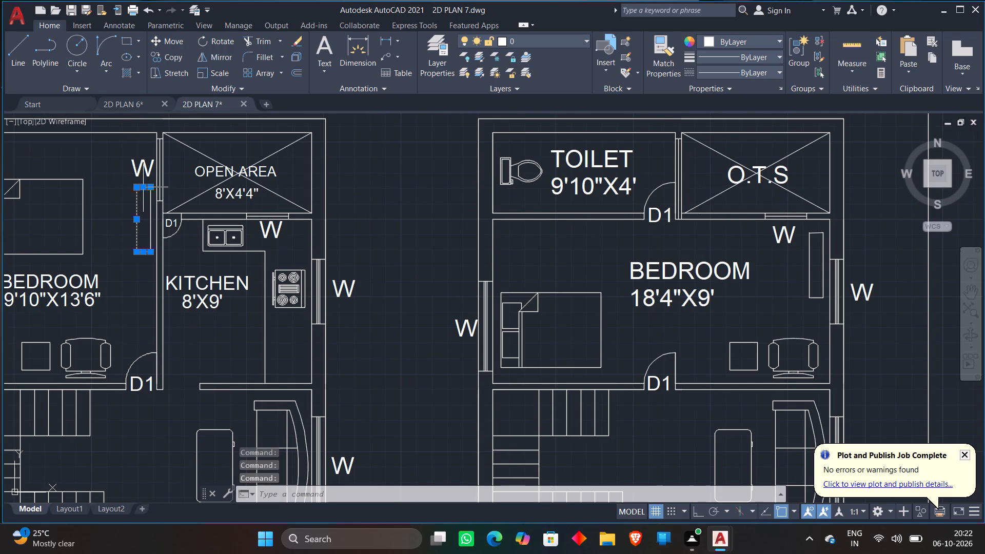
click(147, 206)
click(152, 214)
click(152, 214)
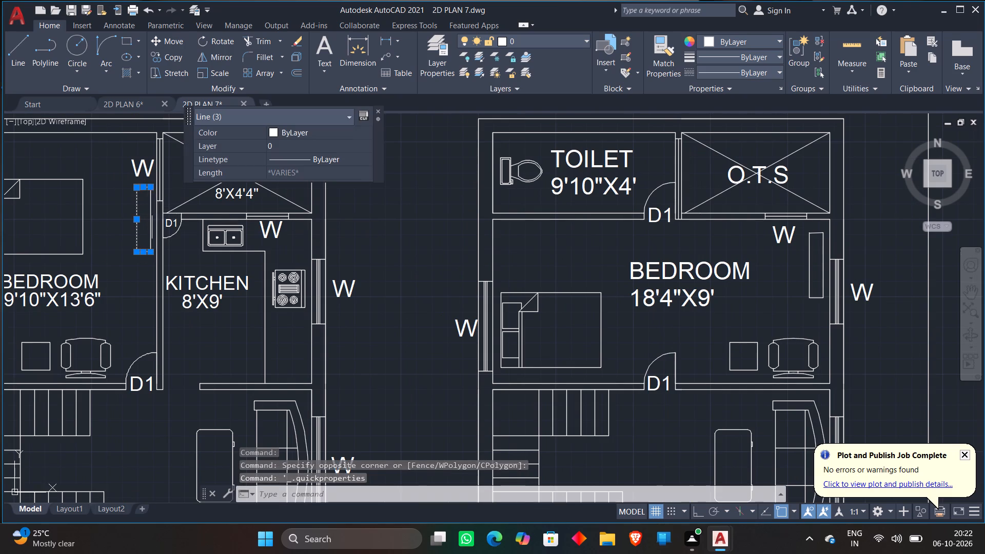
click(152, 214)
key(BackSpace)
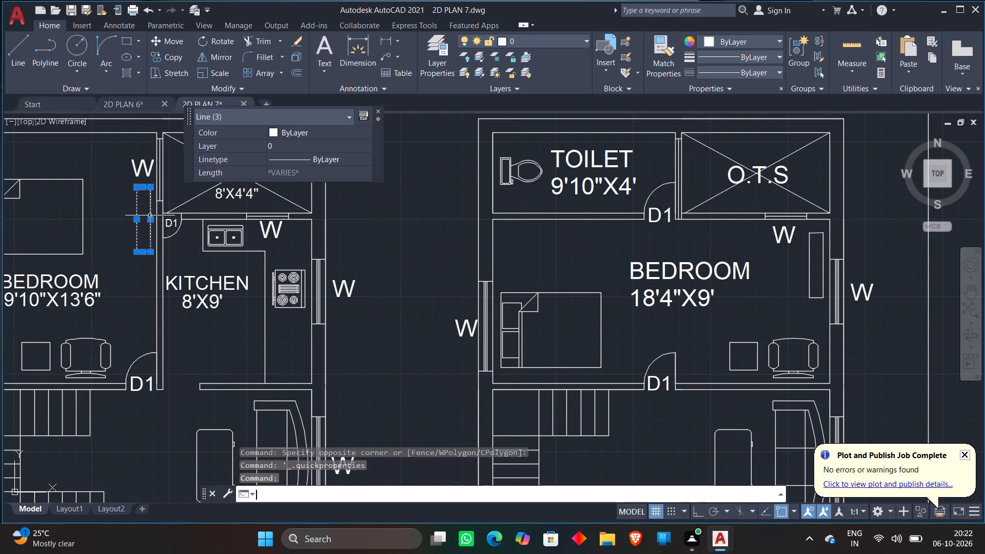
key(Delete)
key(Delete)
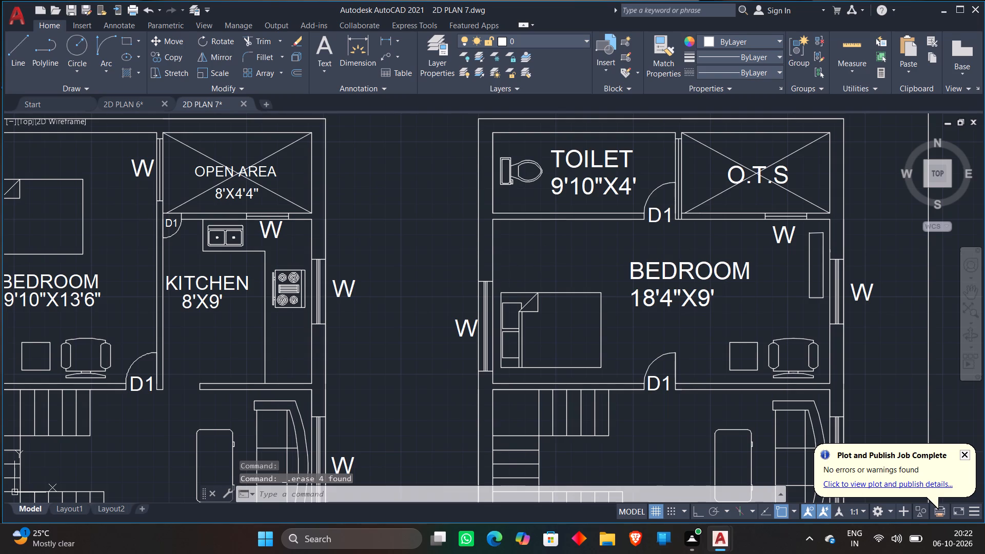
Erase the four lines of the plain narrow rectangle beside the east wall of the first floor bedroom.
click(811, 233)
key(Delete)
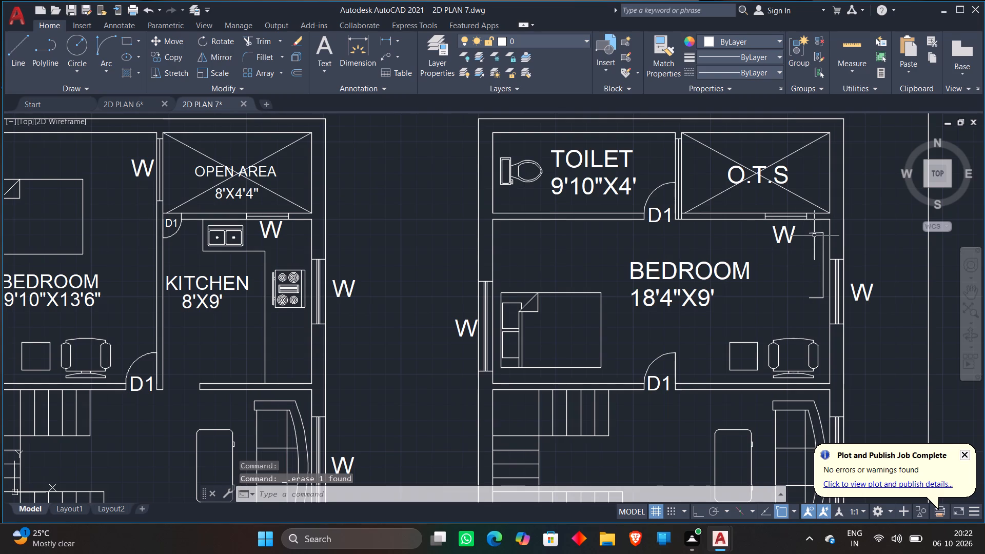
click(814, 234)
key(Delete)
click(823, 256)
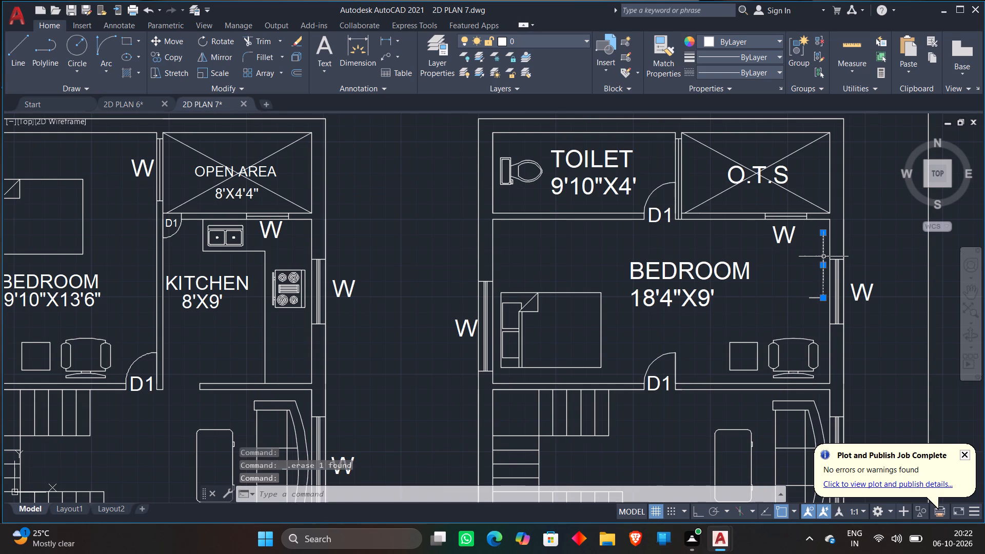
key(Delete)
click(817, 296)
key(Delete)
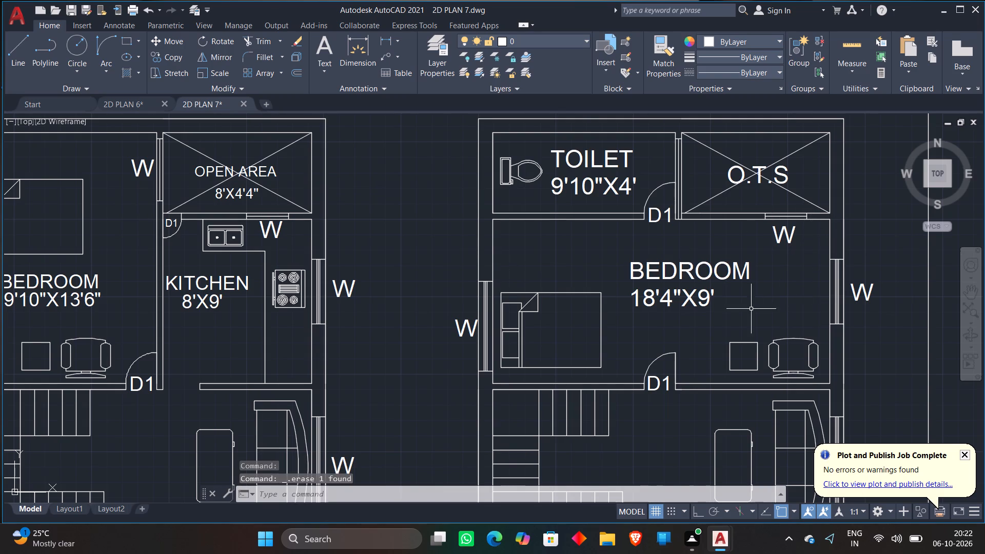
Copy the detailed 6" by 48" unit from its lower east corner to beside the ground floor bedroom's east wall.
scroll(751, 309, down, 3)
scroll(898, 251, down, 1)
middle_drag(882, 269, 750, 262)
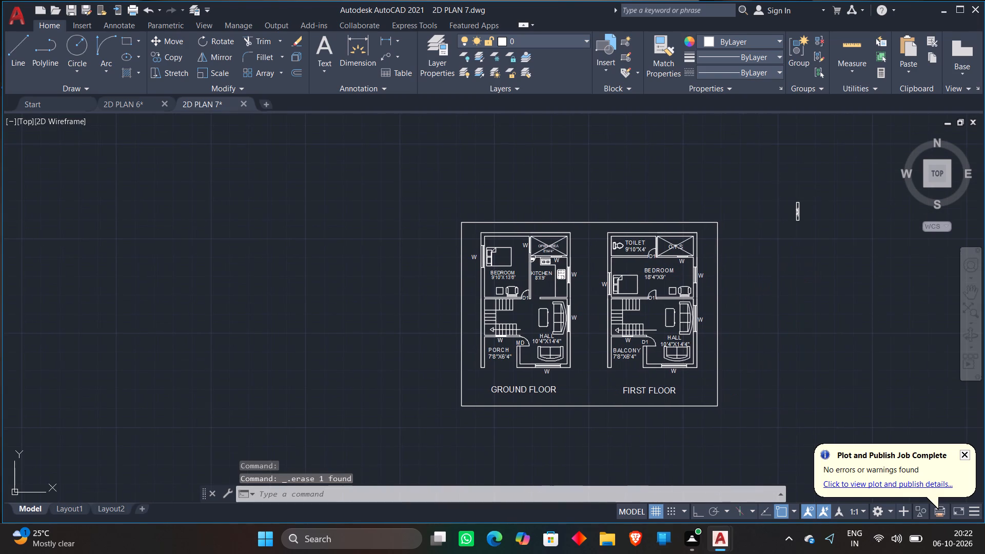
click(767, 178)
click(811, 244)
right_click(812, 244)
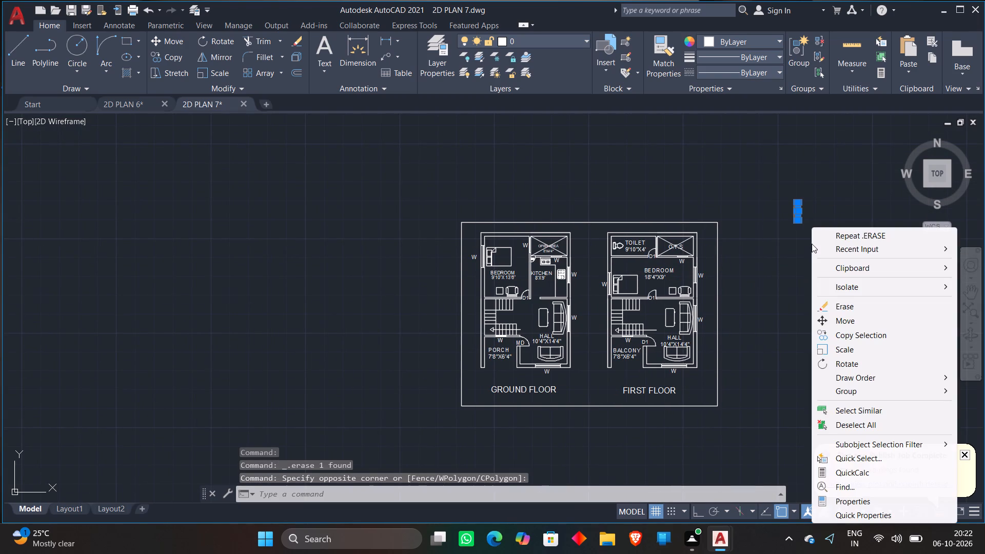
click(820, 335)
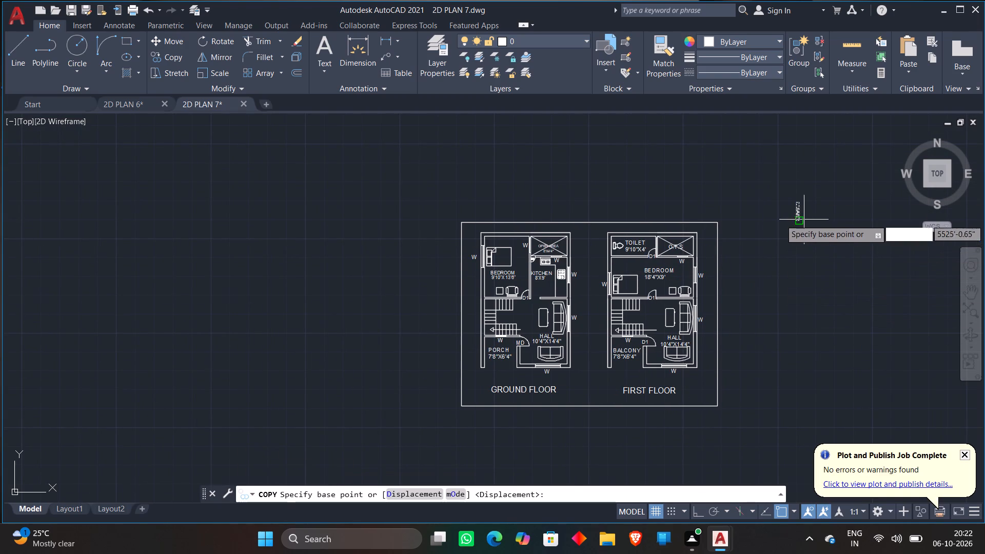
click(804, 220)
scroll(517, 283, up, 3)
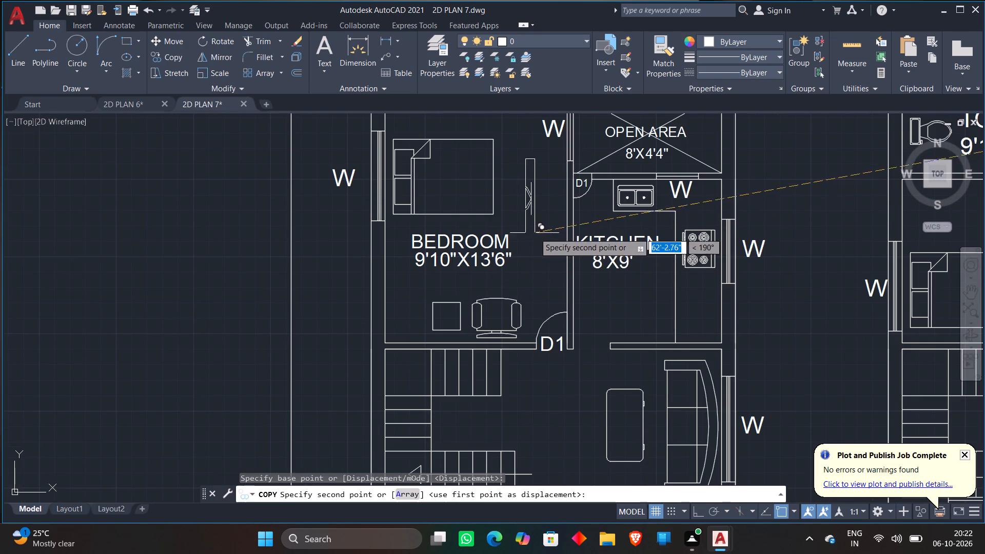
click(561, 223)
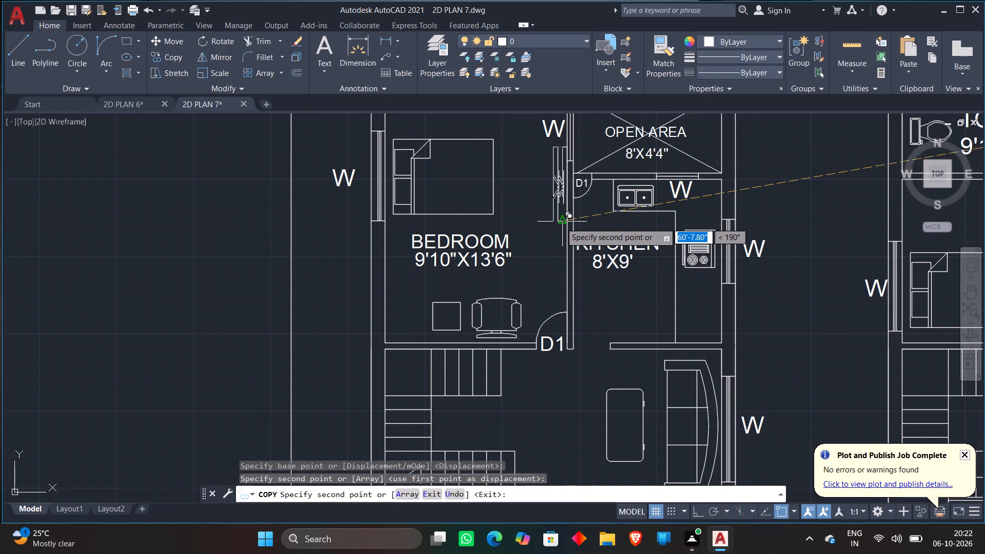
Place a second copy of the detailed unit beside the first floor bedroom's east wall, below the W label.
scroll(801, 261, down, 1)
middle_drag(801, 261, 685, 259)
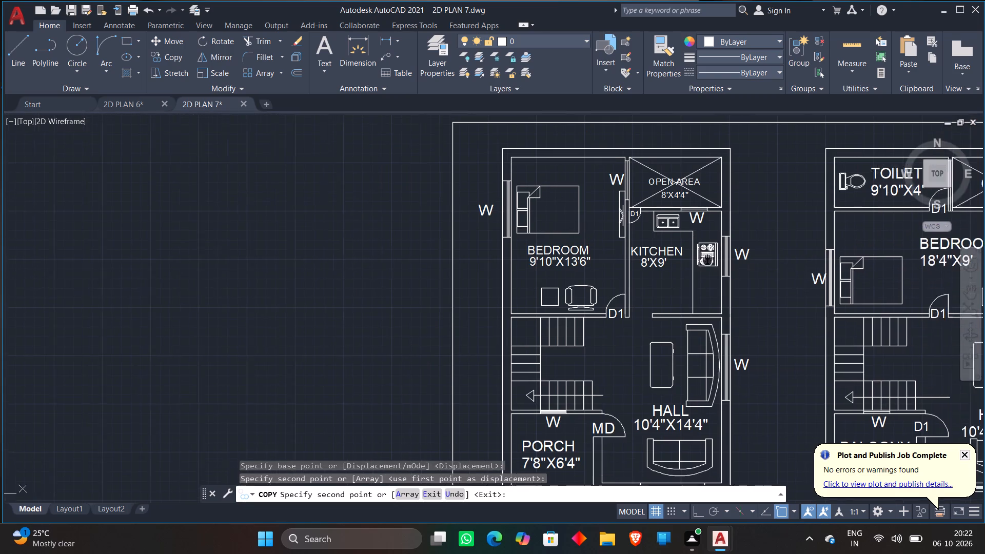
middle_drag(685, 259, 563, 262)
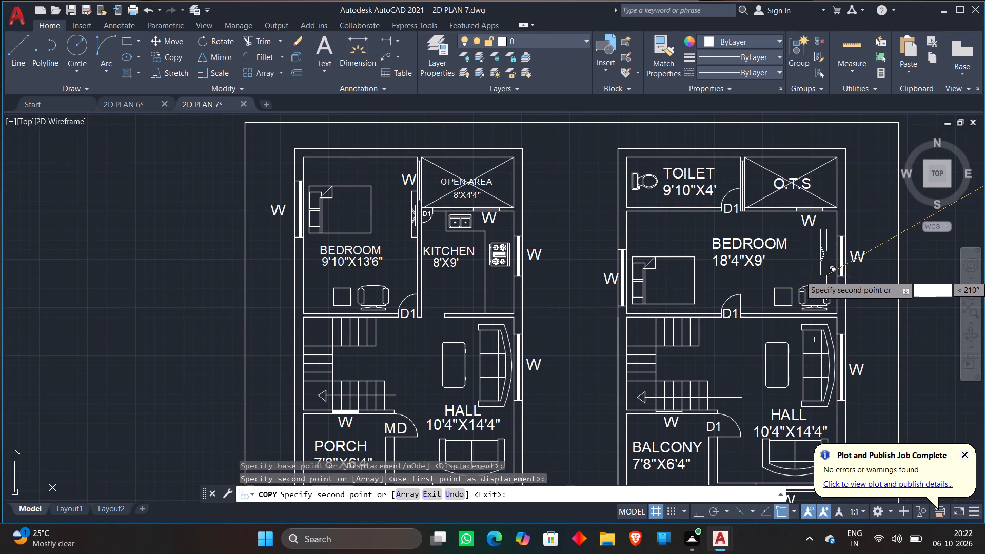
scroll(827, 275, up, 3)
scroll(832, 284, down, 1)
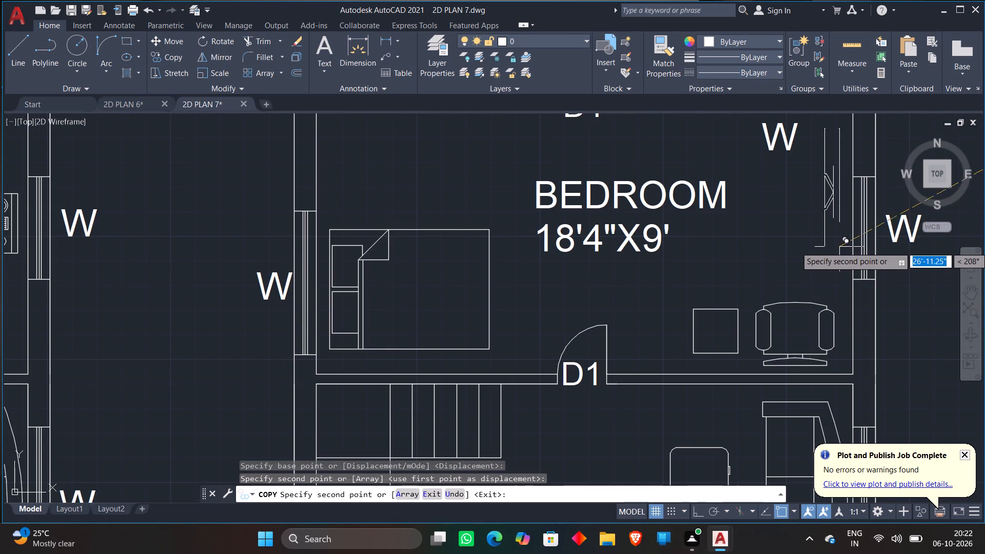
scroll(840, 240, down, 1)
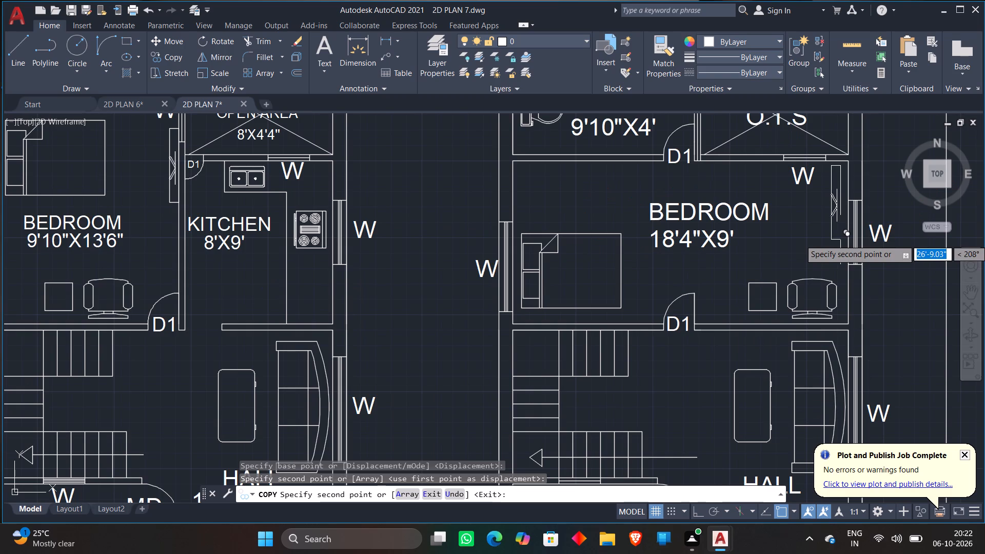
click(840, 240)
key(Escape)
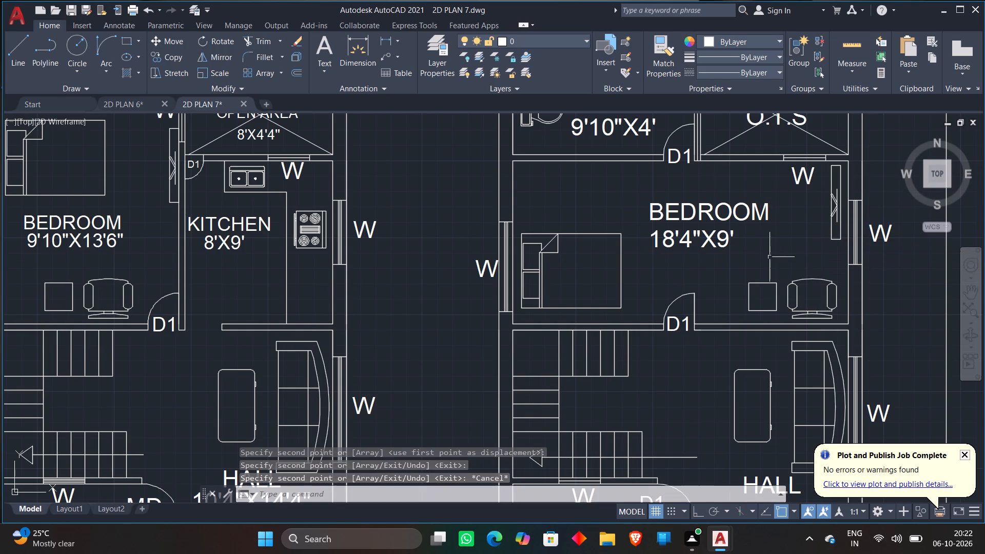
Erase the leftover original of the detailed 6" by 48" unit outside the border, northeast of the plans.
scroll(779, 265, down, 2)
middle_drag(872, 282, 676, 301)
click(753, 144)
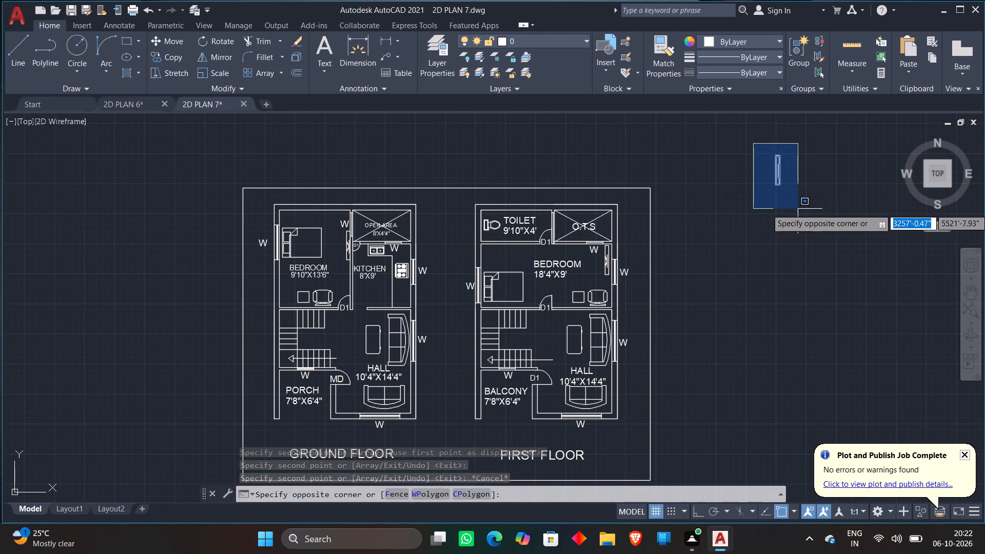
click(798, 210)
key(Delete)
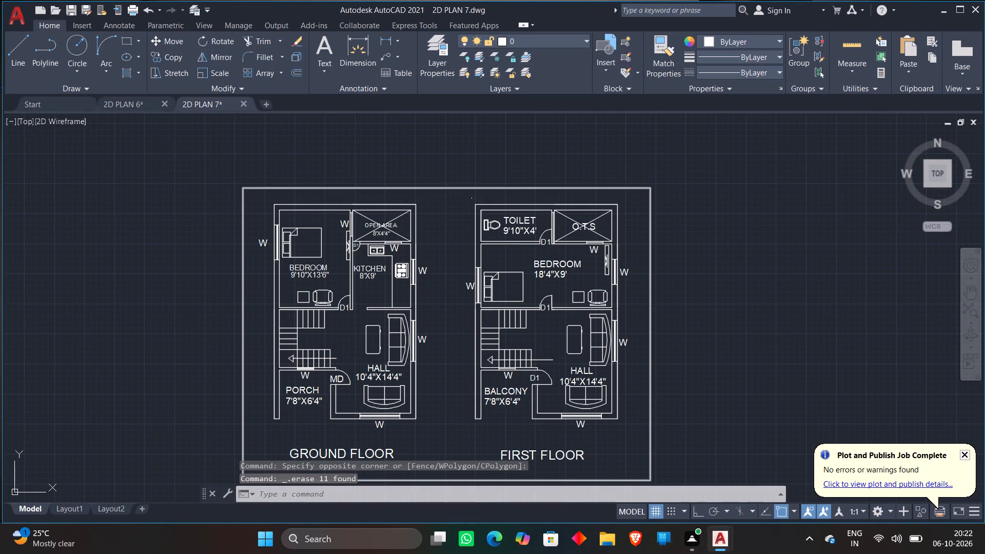
Save the 2D PLAN 7 drawing.
scroll(462, 250, down, 1)
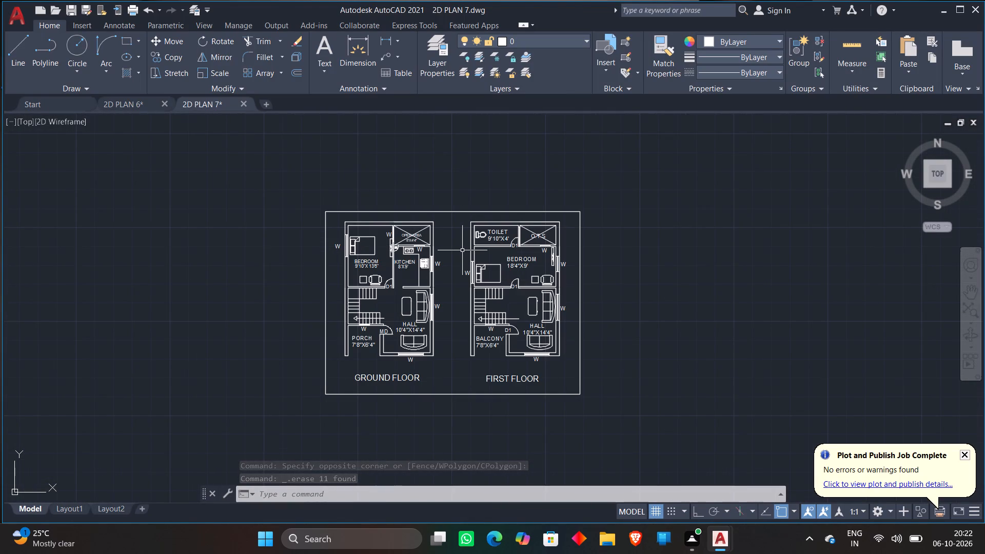
key(ctrl+s)
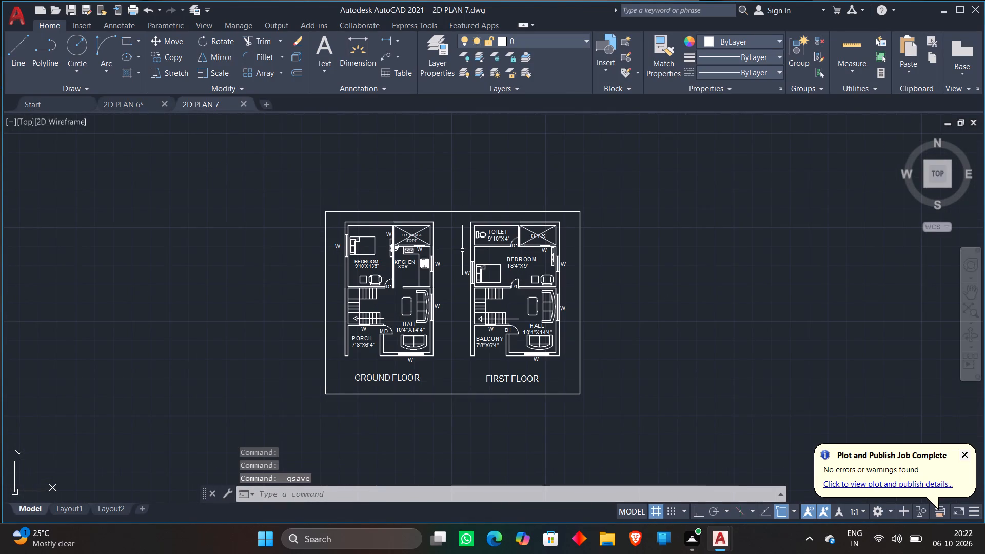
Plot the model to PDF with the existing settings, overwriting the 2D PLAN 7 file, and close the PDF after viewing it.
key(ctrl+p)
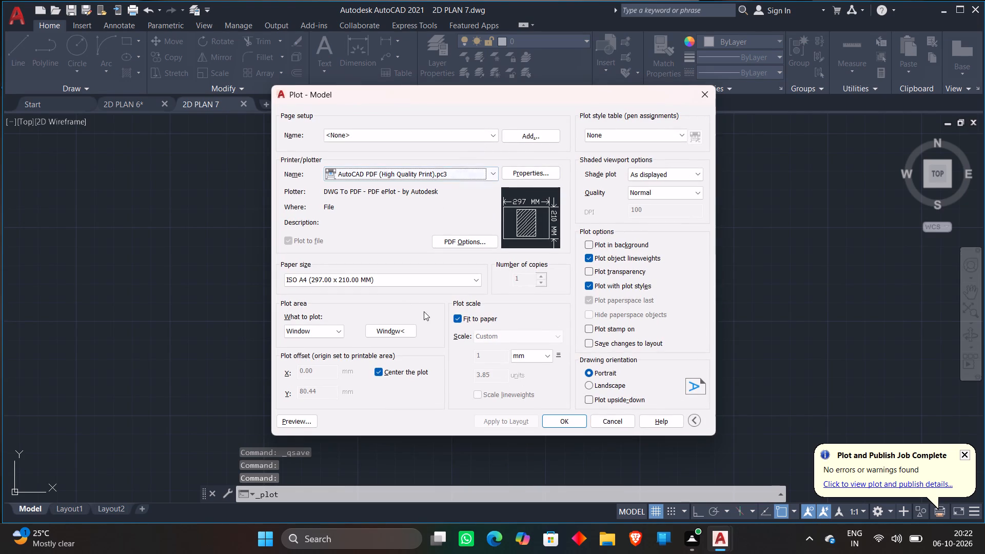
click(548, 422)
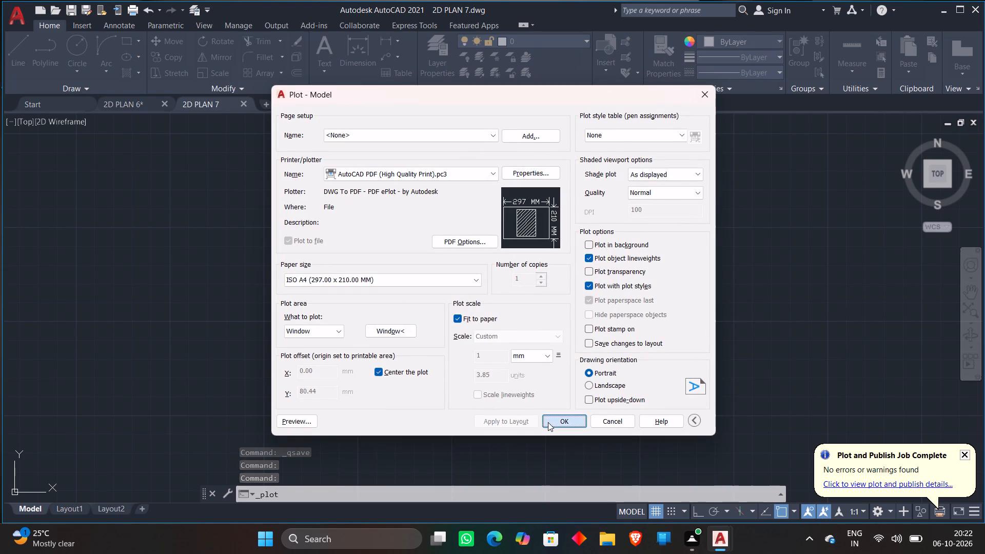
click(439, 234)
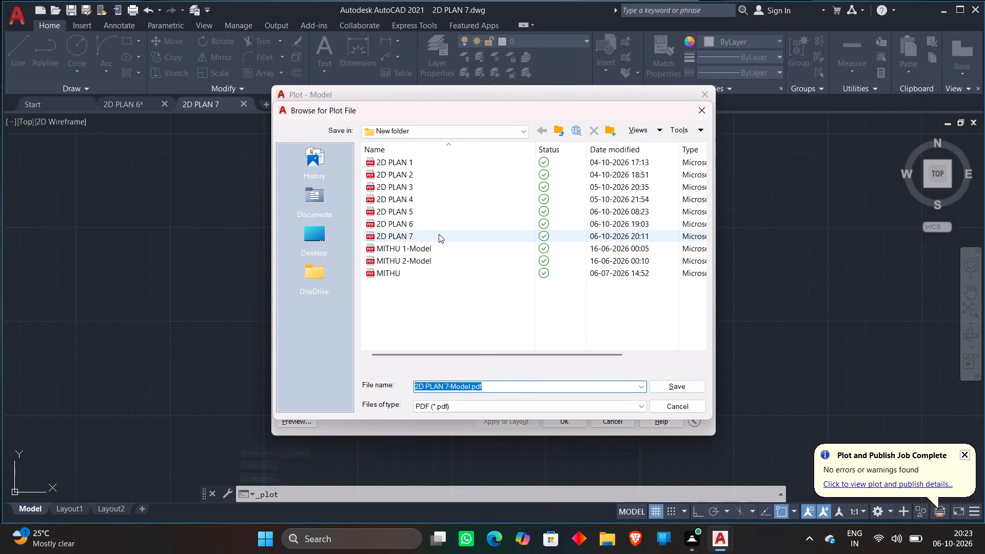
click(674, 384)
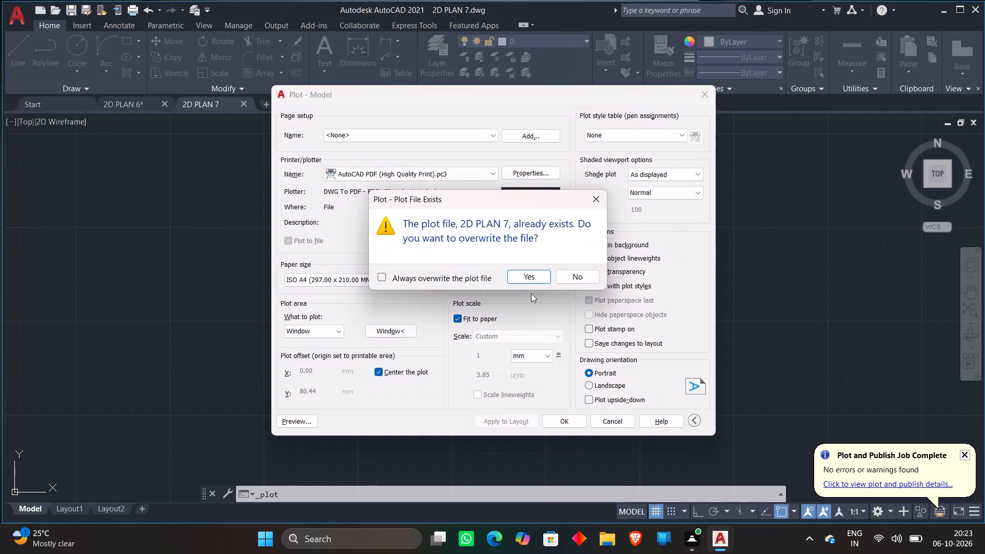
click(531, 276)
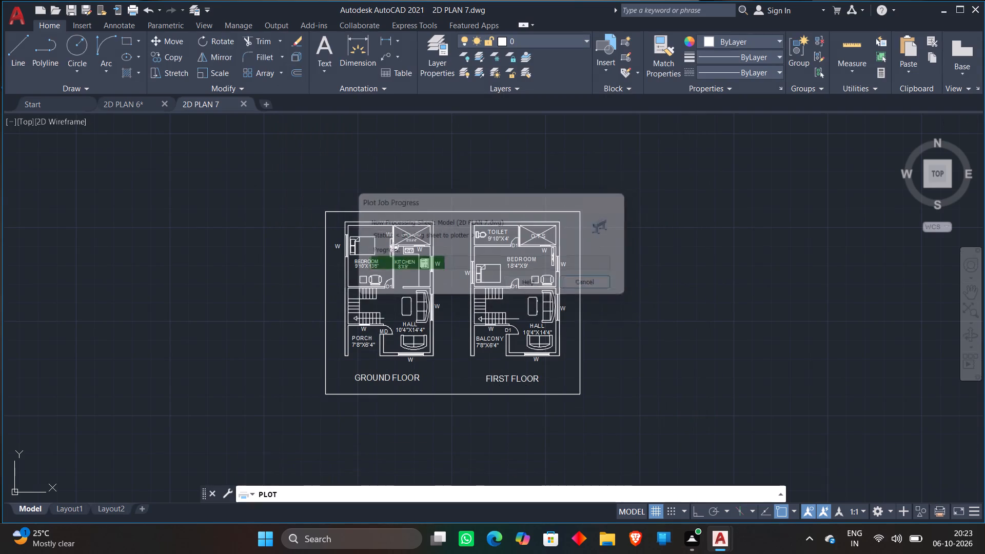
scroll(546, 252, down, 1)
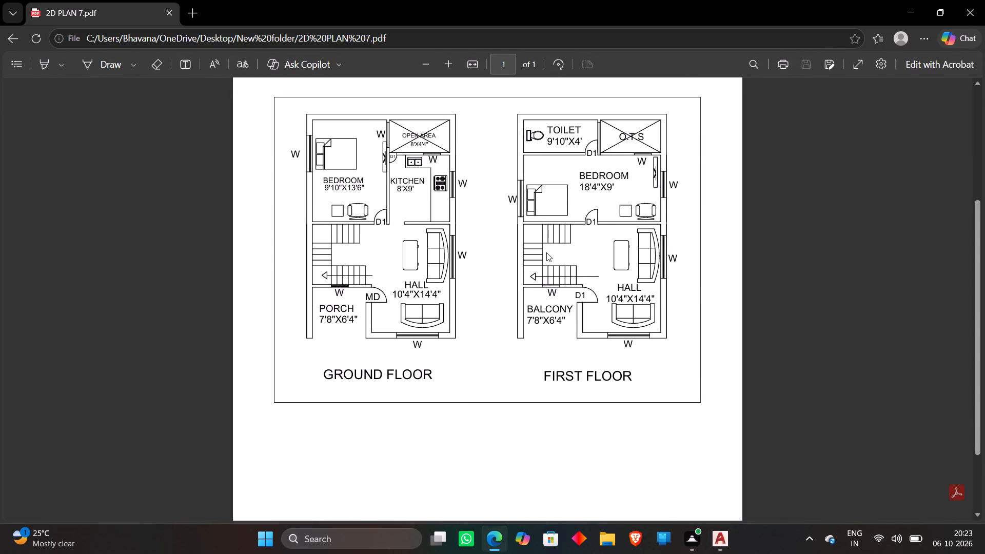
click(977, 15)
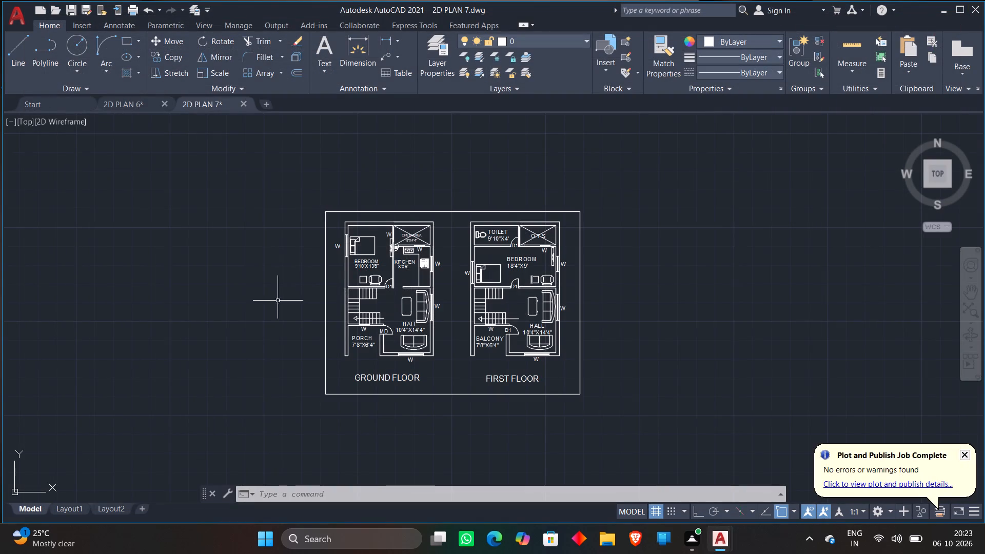
Erase the extra lines on both sides of the middle line in the window between the ground floor stairs and porch.
scroll(369, 347, up, 3)
scroll(351, 263, up, 4)
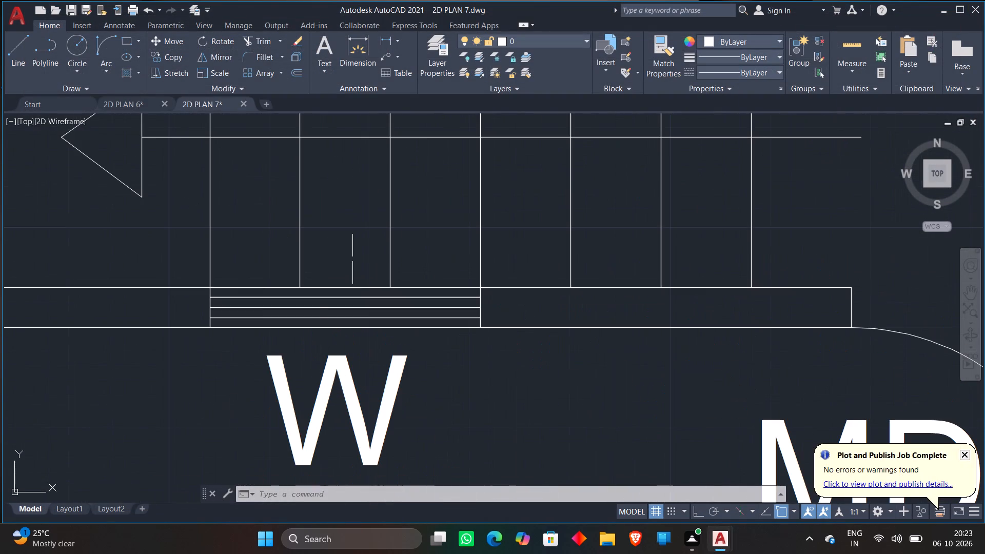
click(322, 297)
click(321, 320)
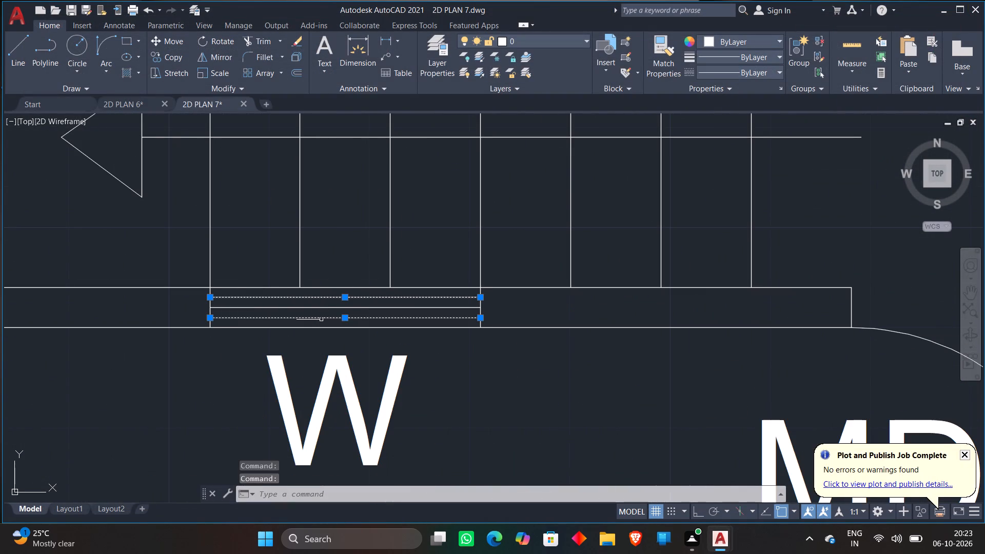
key(Delete)
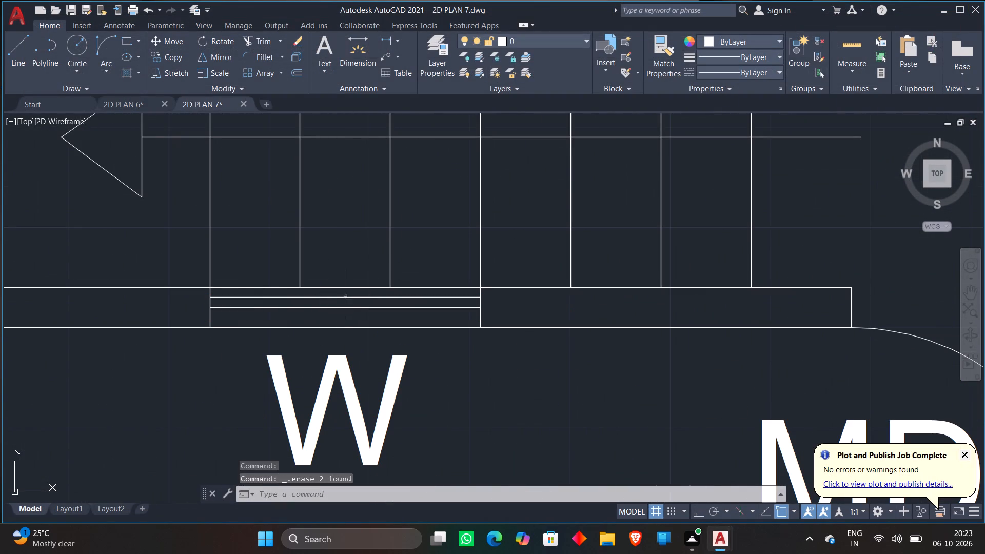
click(344, 296)
key(Delete)
Save the drawing with the corrected porch window.
scroll(344, 296, down, 2)
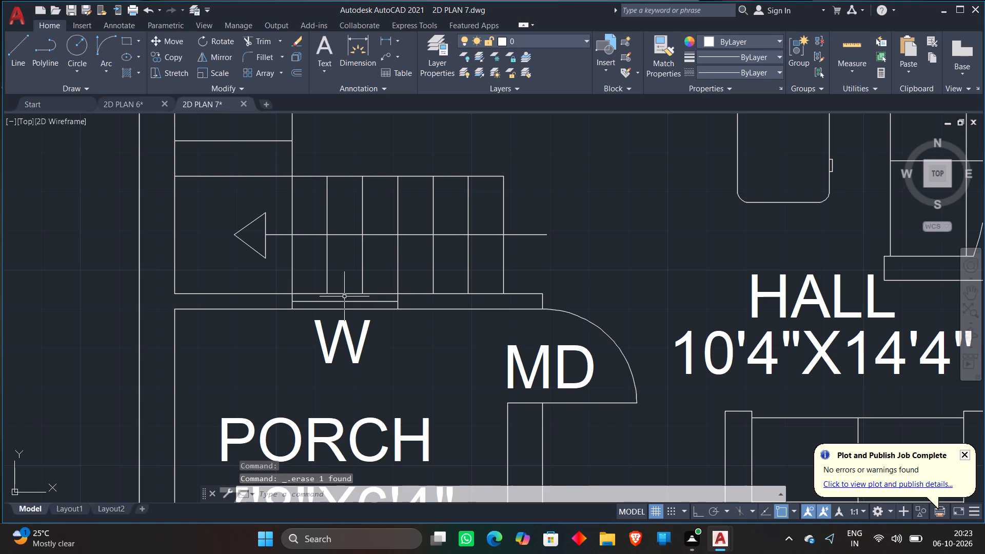
key(ctrl+s)
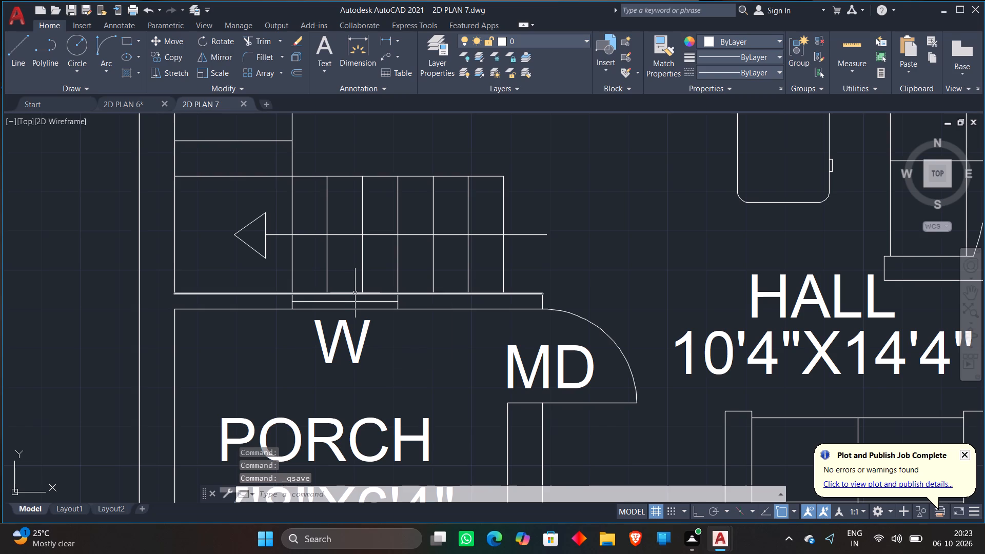
Plot the model to PDF again with the same settings, overwriting the 2D PLAN 7 file, and close the opened PDF.
key(ctrl+p)
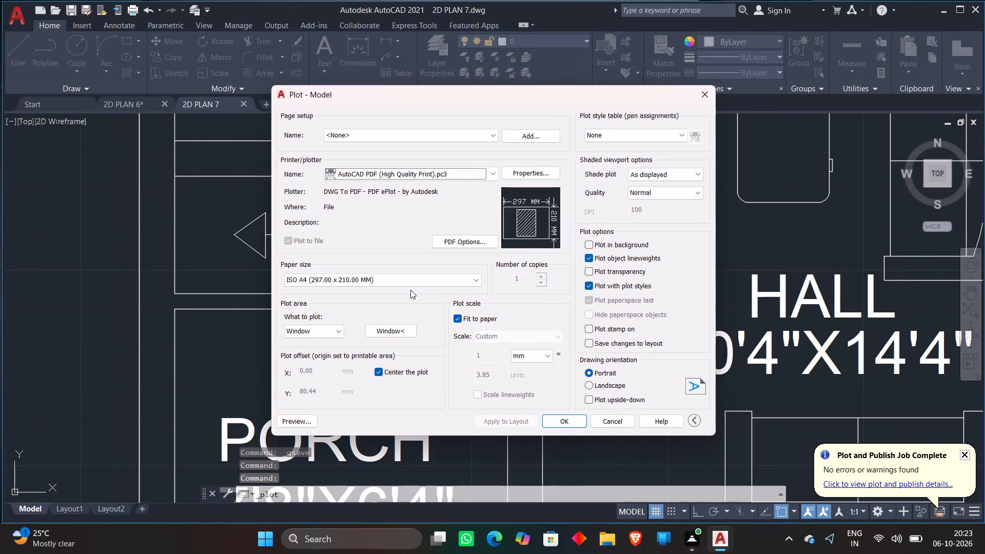
click(554, 419)
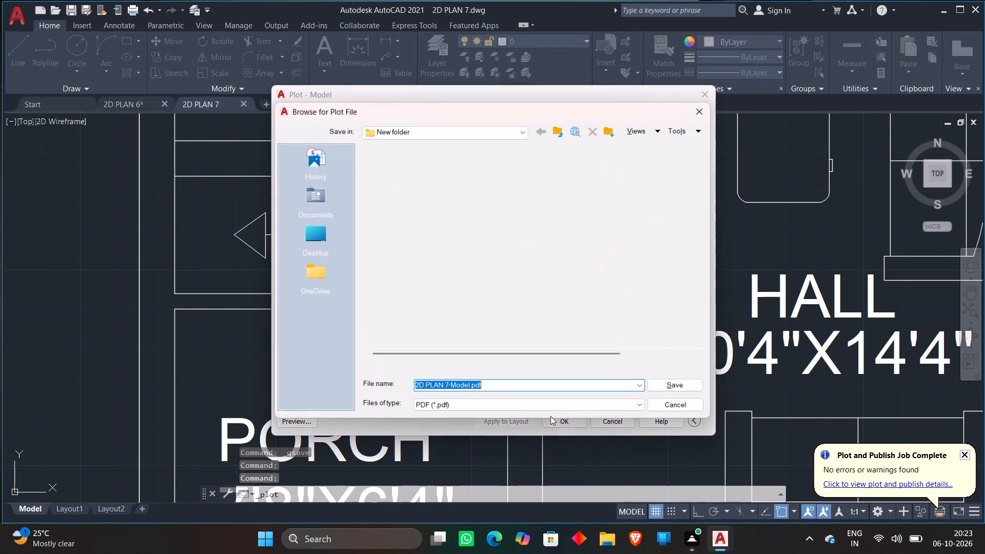
click(450, 237)
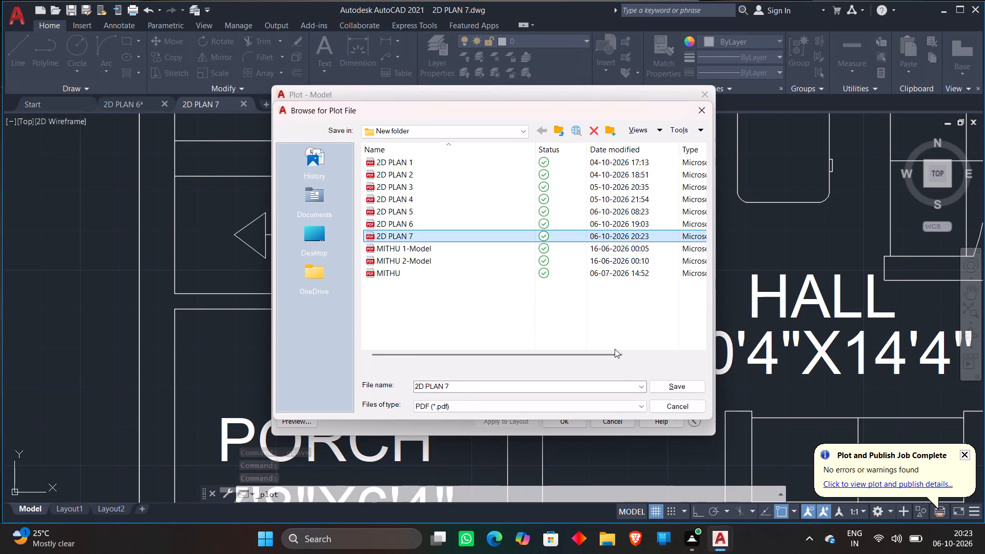
click(665, 382)
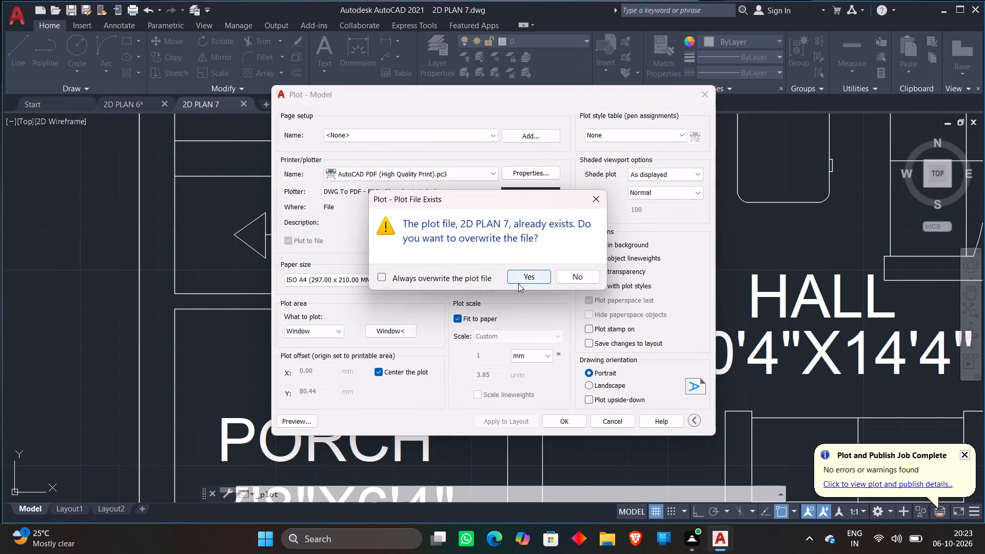
click(528, 279)
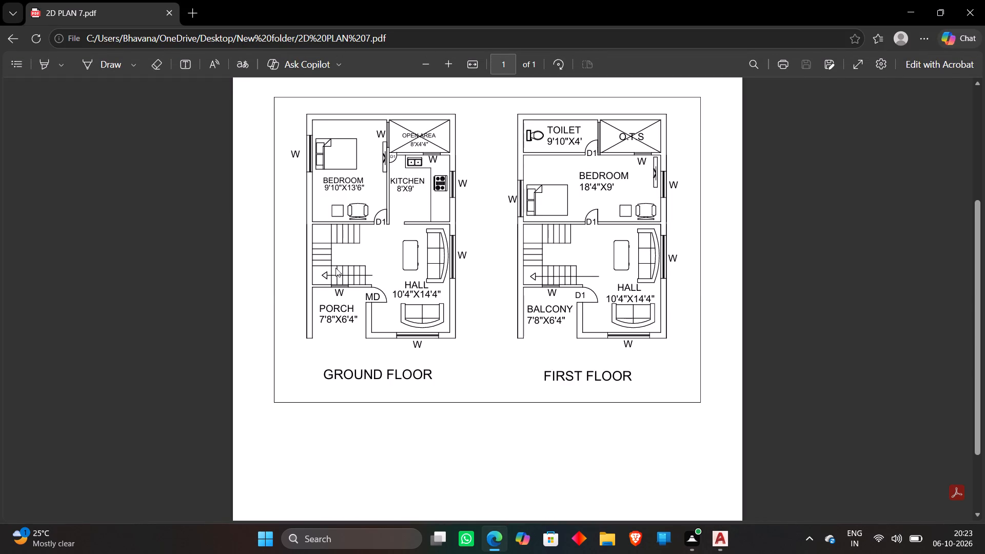
click(978, 11)
Save the 2D PLAN 7 drawing again with both floor plans in view.
scroll(430, 383, down, 4)
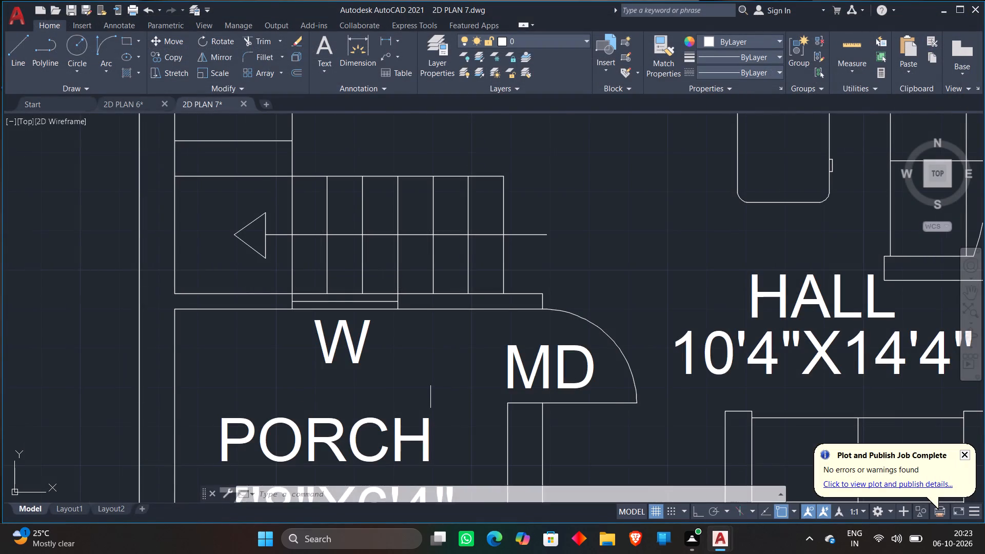
scroll(504, 330, down, 3)
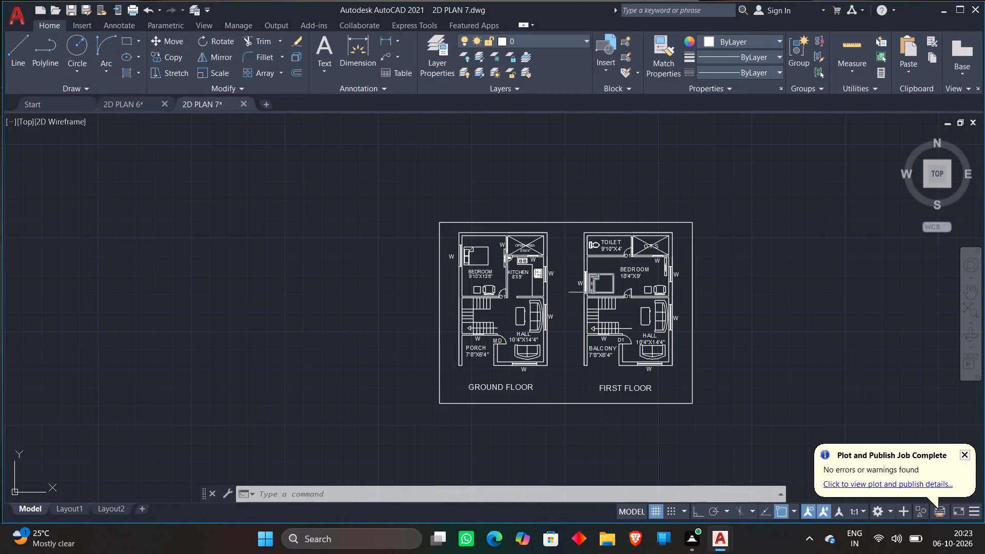
key(ctrl+s)
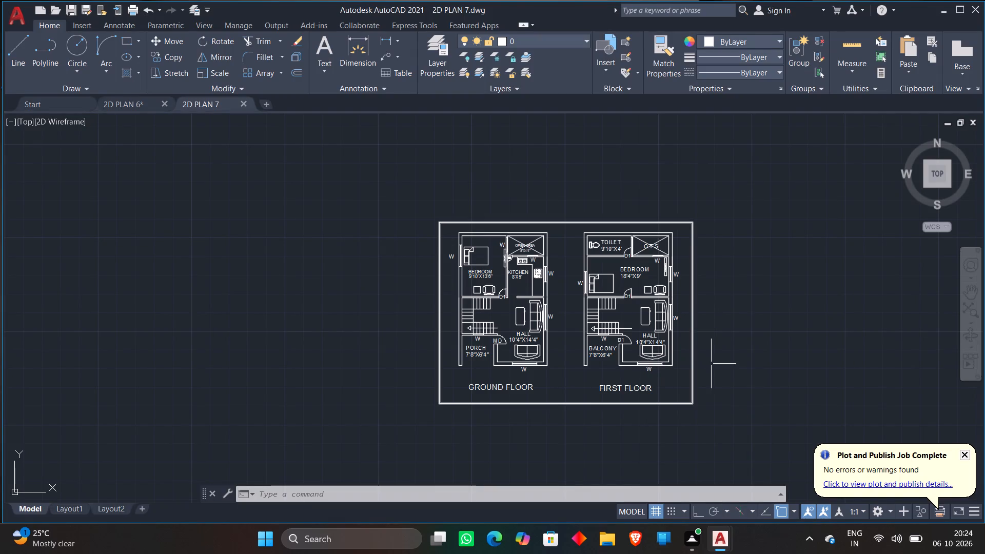
Run the LOGFILEOFF command.
text(LOF)
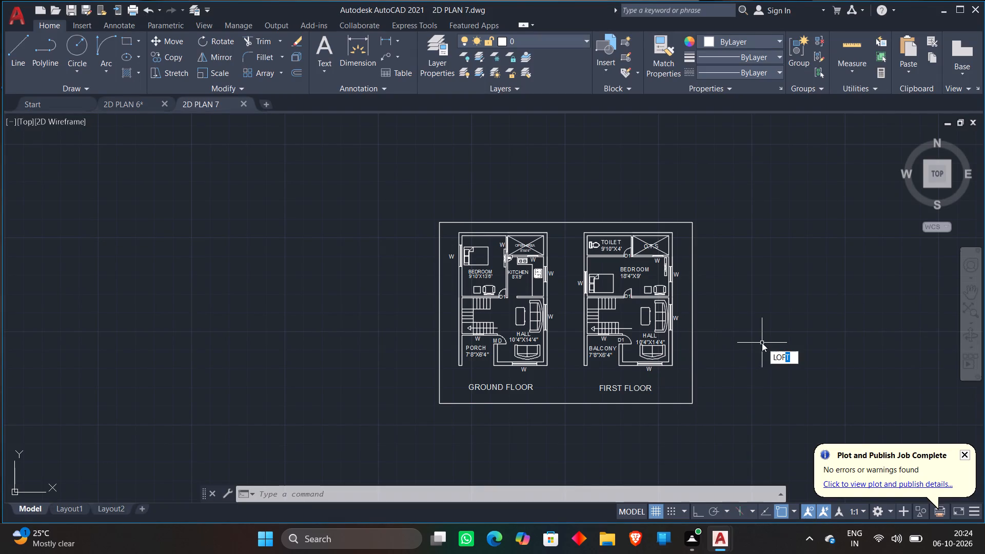
key(BackSpace)
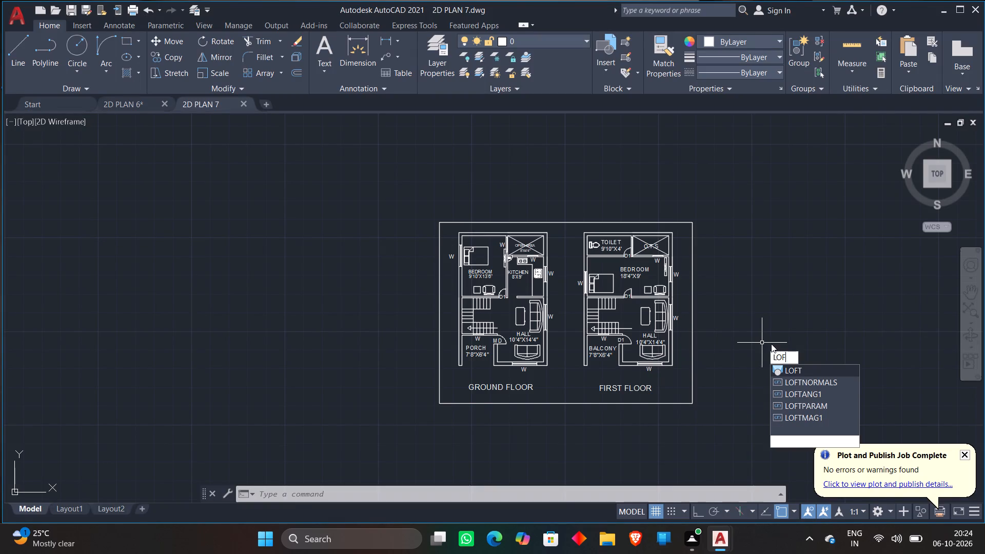
key(BackSpace)
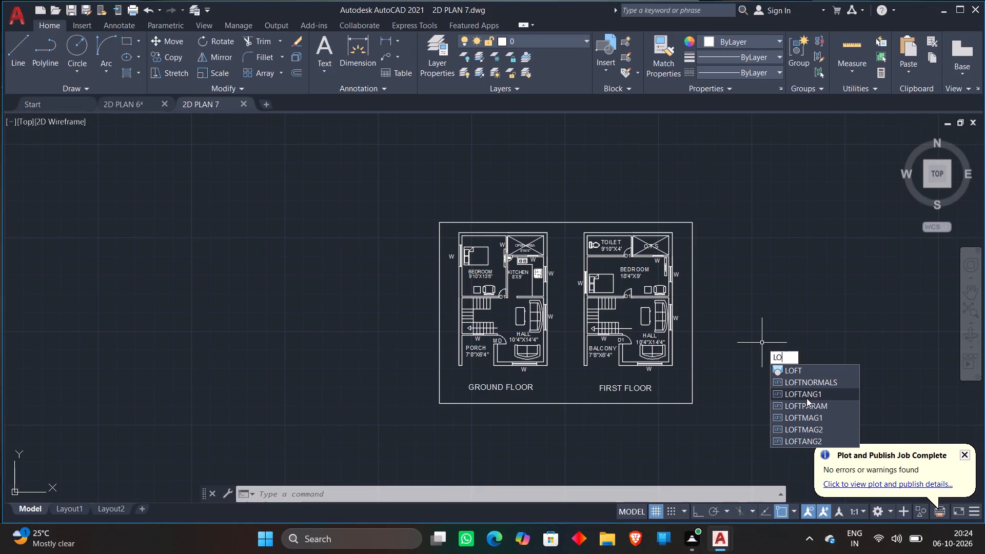
click(806, 390)
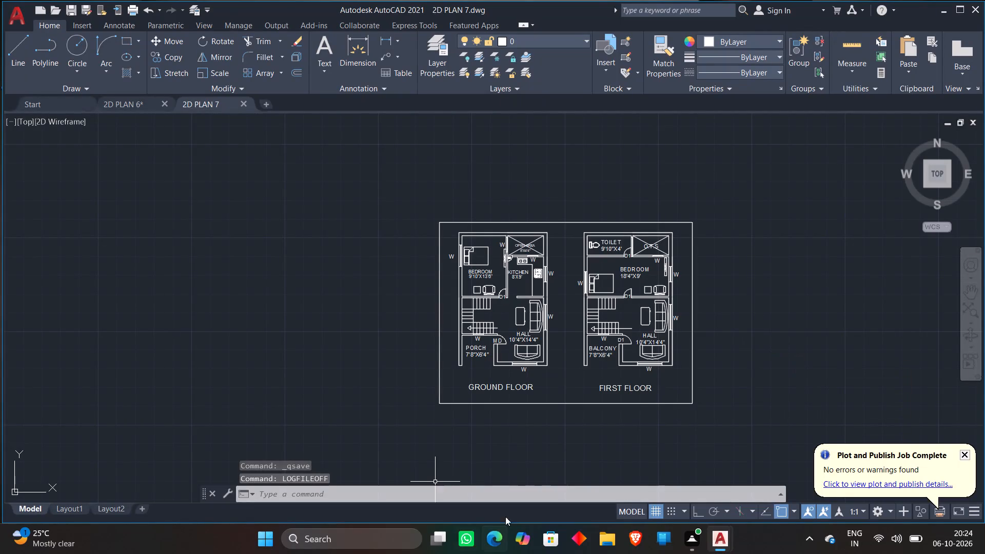